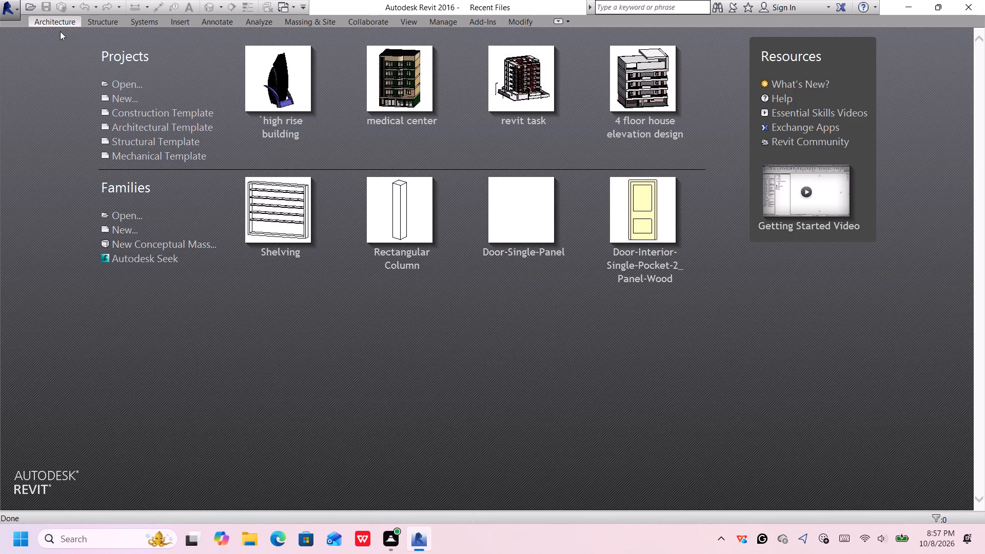
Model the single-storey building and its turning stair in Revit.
Start a new project from the Structural Template.
click(132, 134)
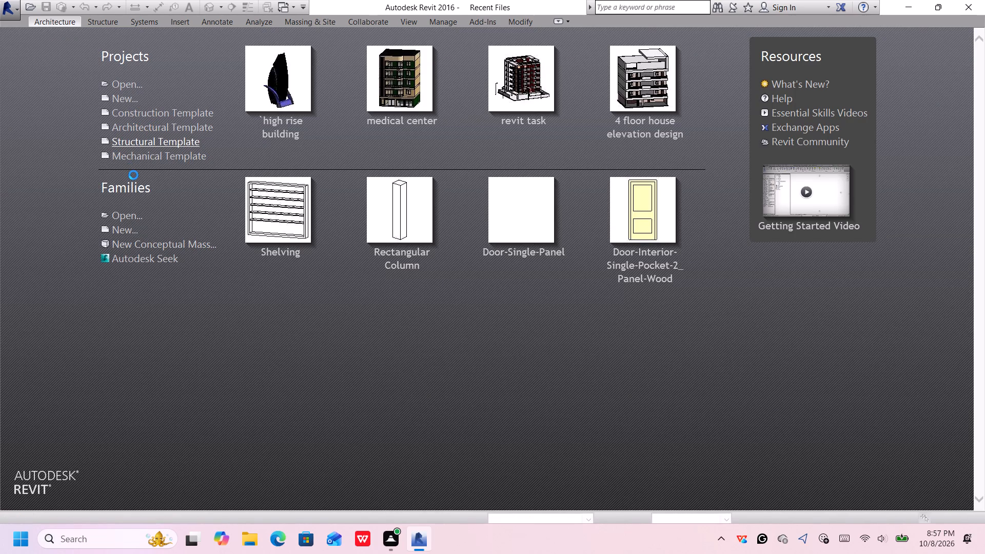
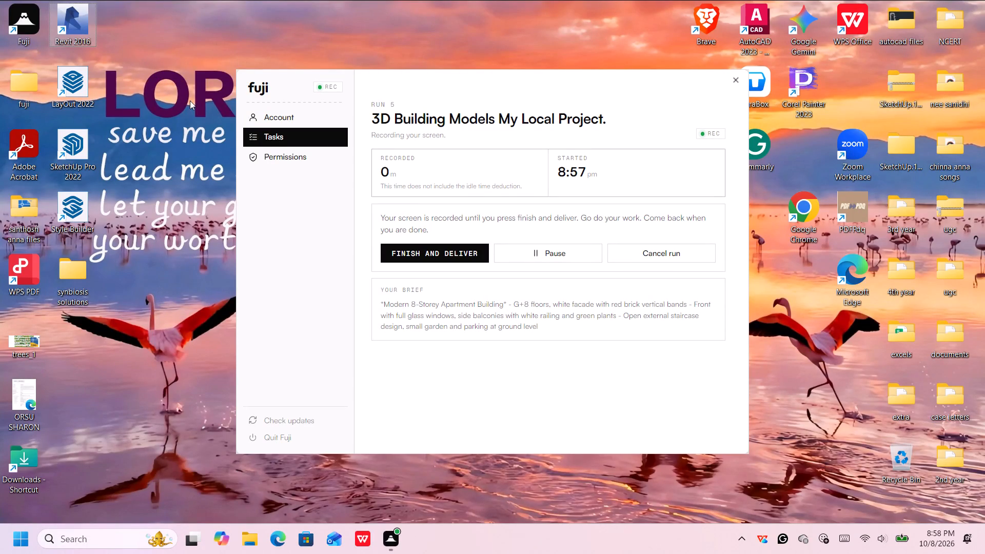
Launch Revit 2016 and start a new project.
double_click(87, 24)
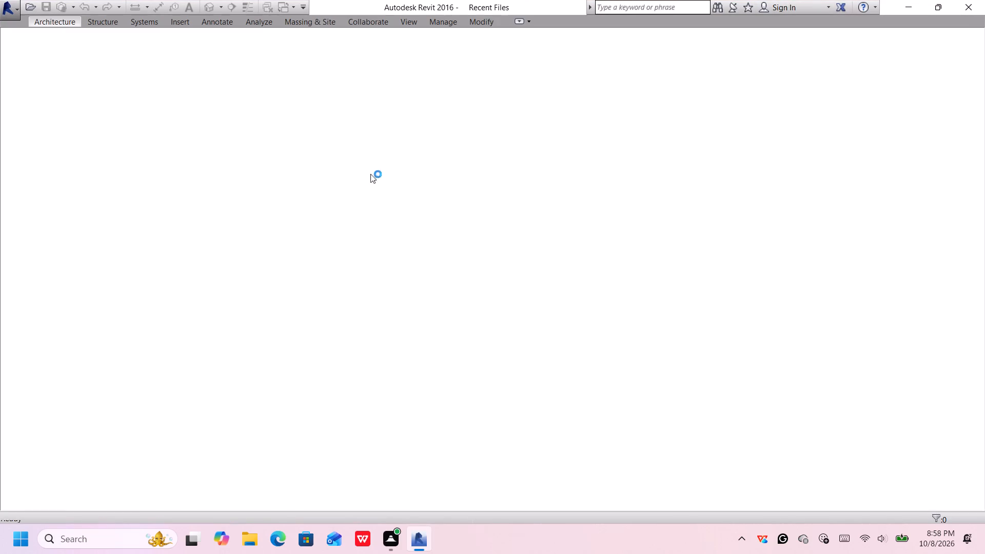
click(164, 123)
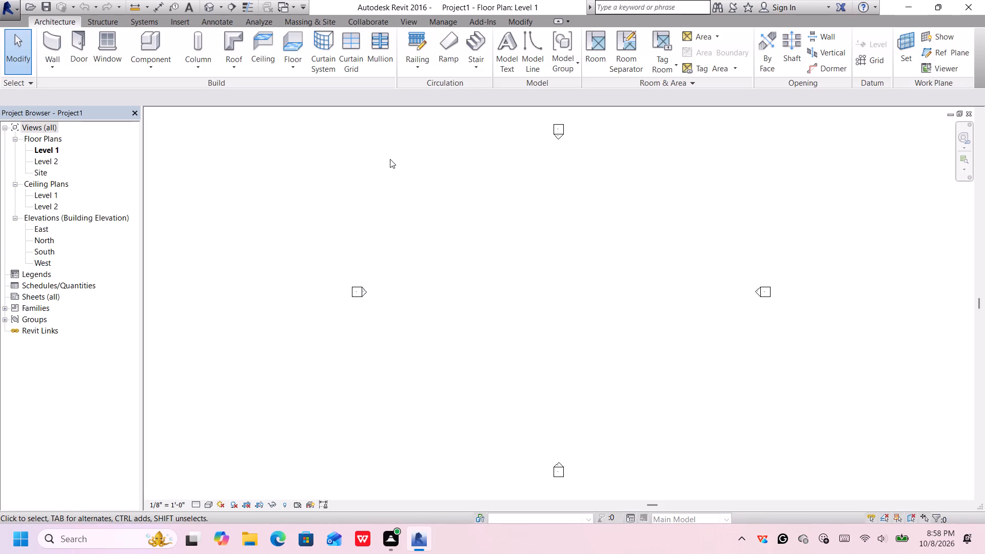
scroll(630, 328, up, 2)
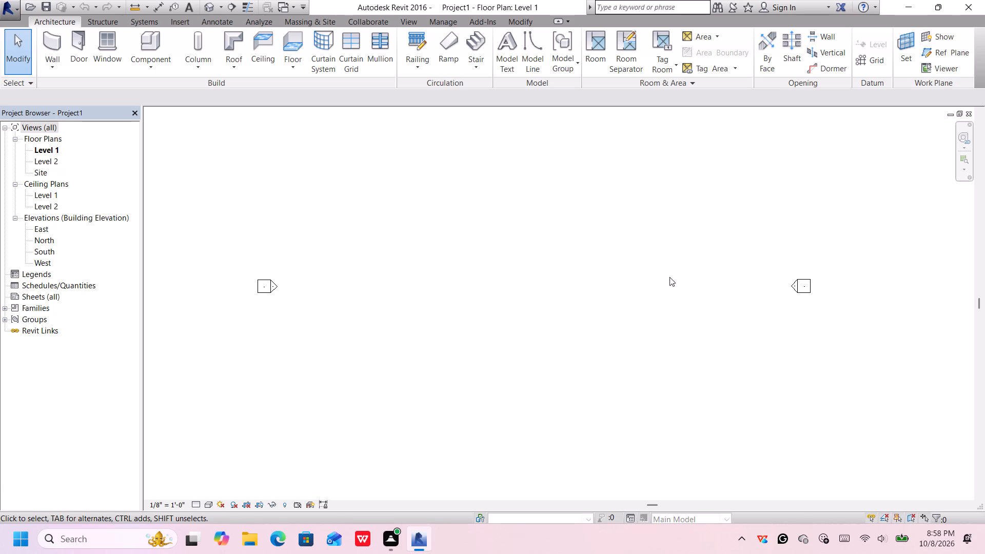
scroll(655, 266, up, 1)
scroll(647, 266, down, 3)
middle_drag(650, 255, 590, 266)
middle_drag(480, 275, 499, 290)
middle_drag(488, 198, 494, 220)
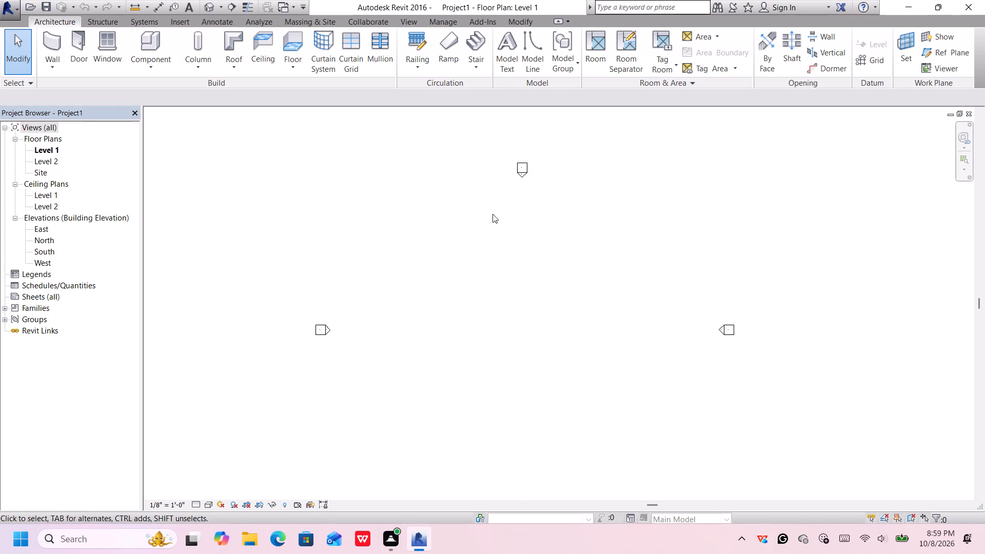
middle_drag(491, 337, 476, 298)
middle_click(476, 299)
Draw a rectangle of walls with a 10' unconnected height, about 92' by 68', between the elevation markers on Level 1.
click(56, 45)
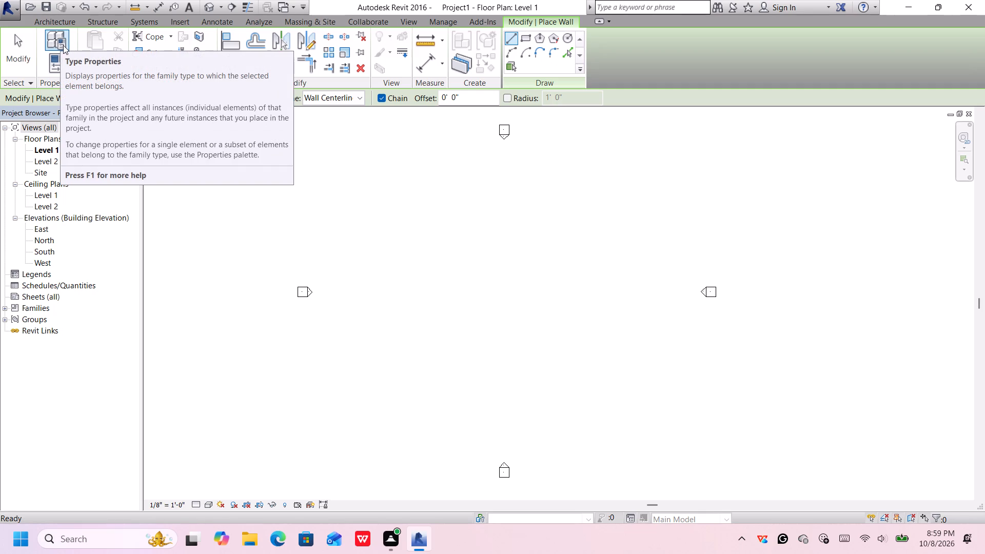
key(z)
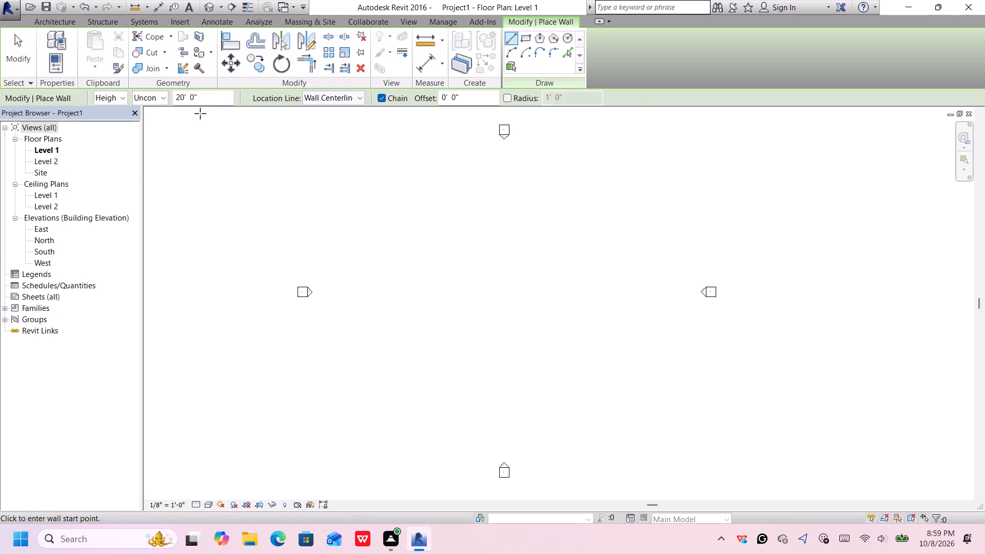
drag(210, 101, 105, 121)
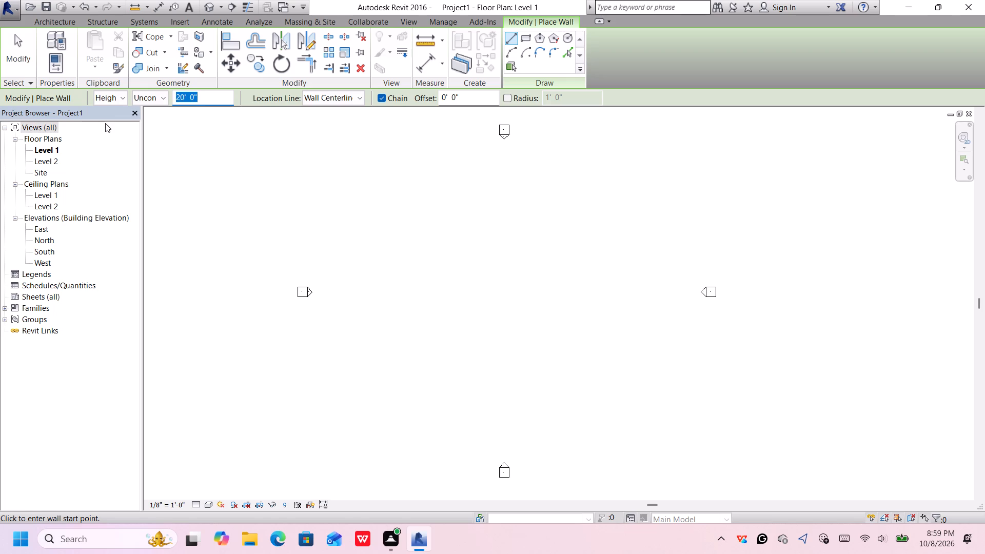
key(BackSpace)
key(1)
key(0)
key(apostrophe)
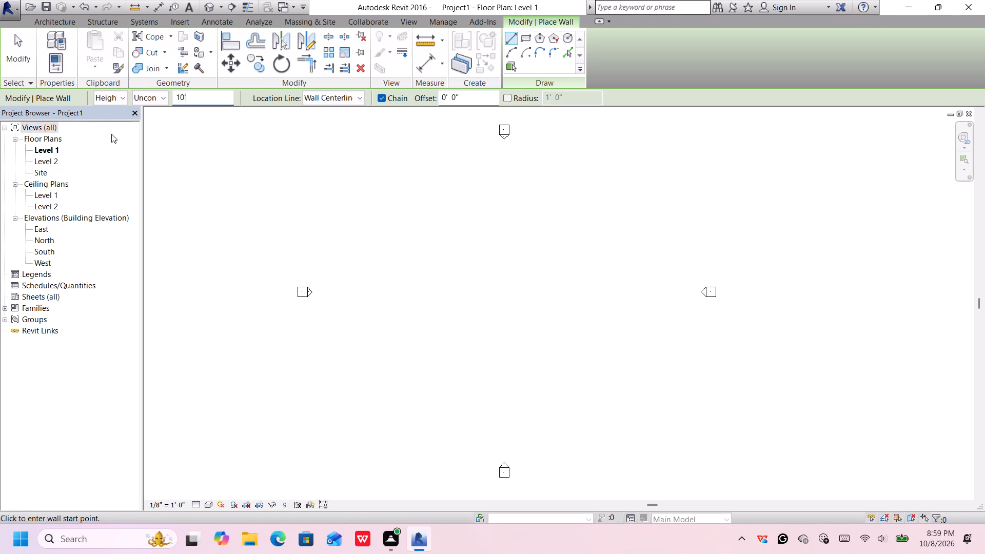
key(Return)
middle_drag(541, 228, 538, 246)
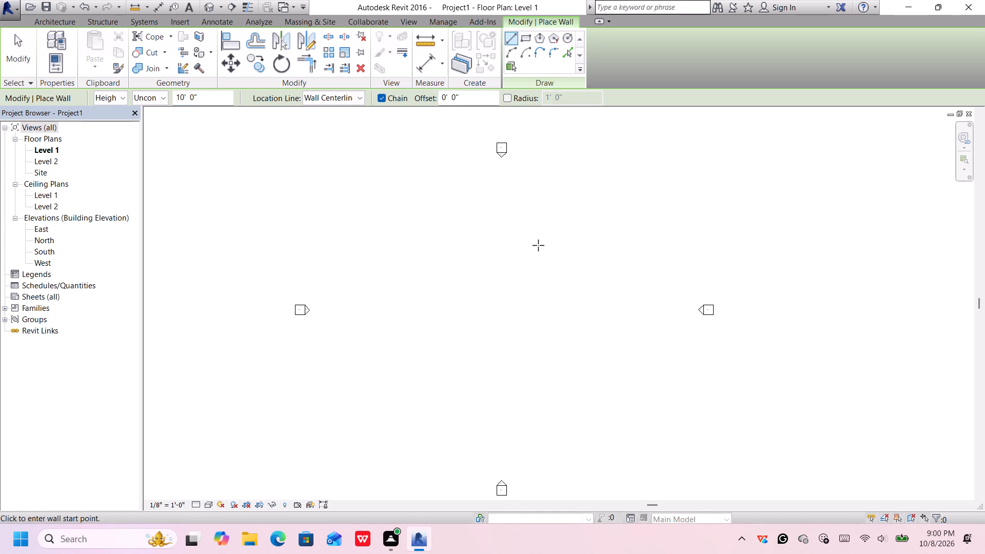
middle_drag(538, 259, 544, 248)
middle_drag(541, 256, 523, 253)
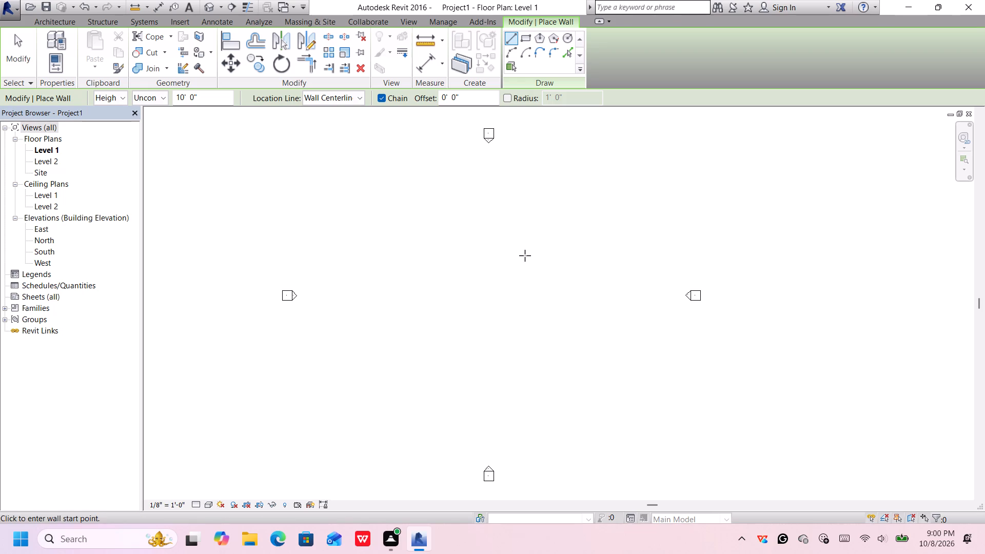
middle_click(533, 260)
middle_drag(494, 262, 499, 259)
middle_drag(553, 244, 537, 242)
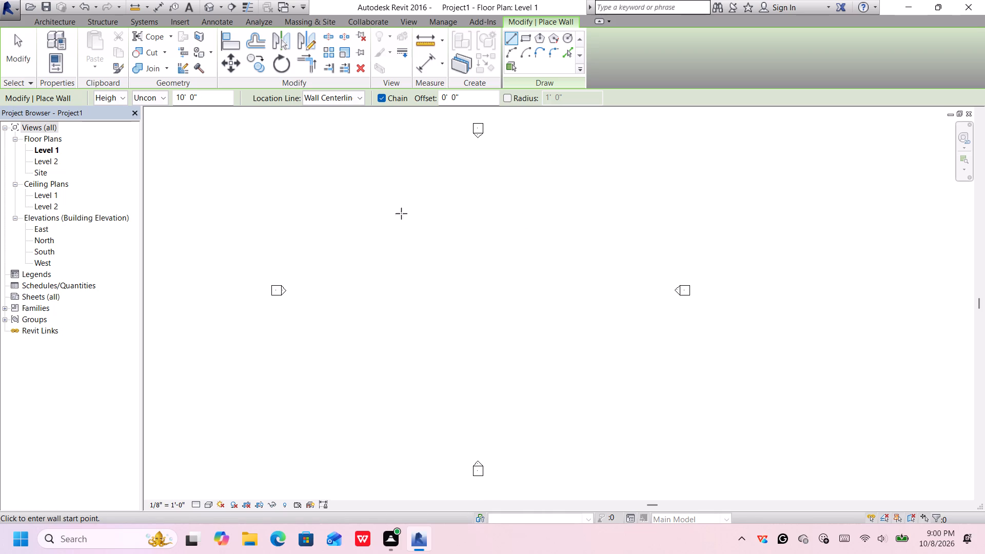
click(521, 41)
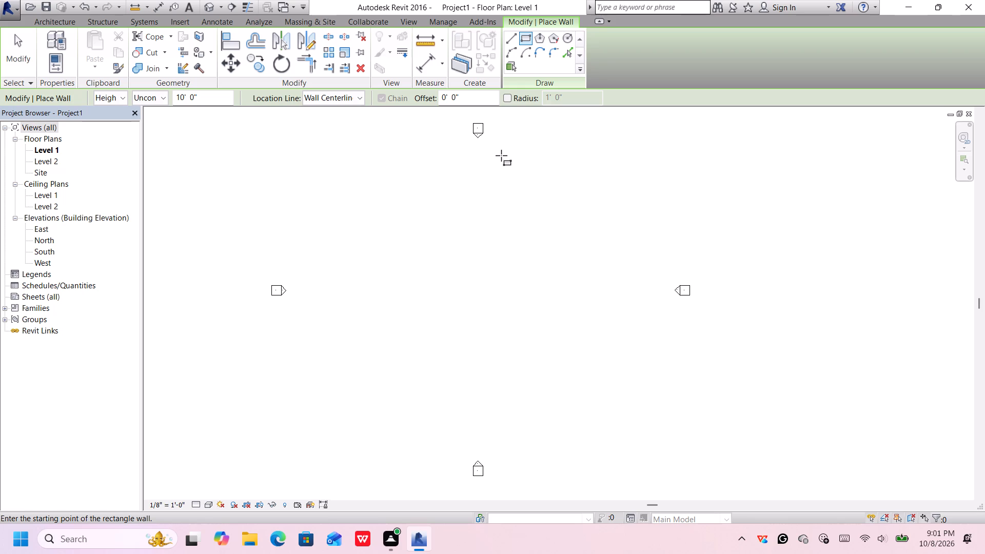
click(385, 208)
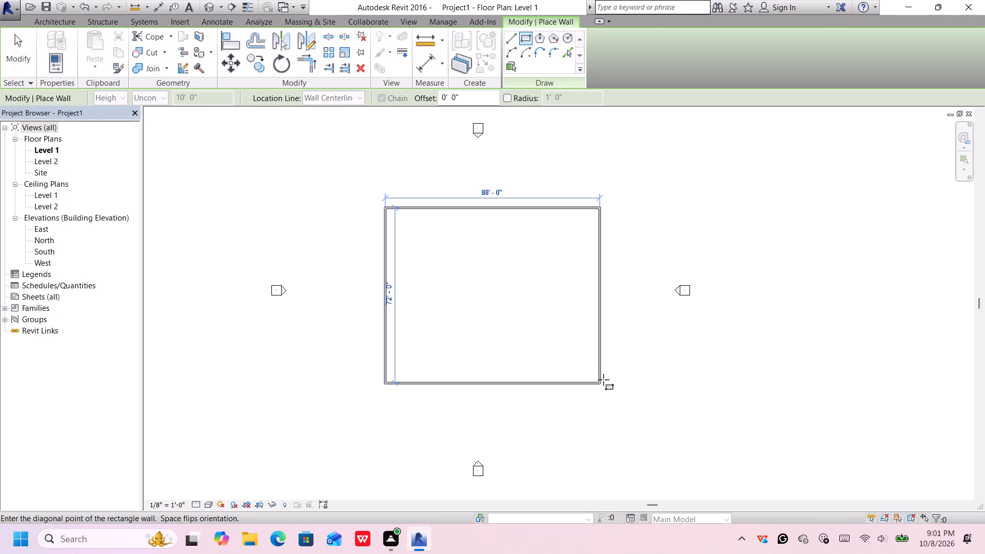
click(607, 378)
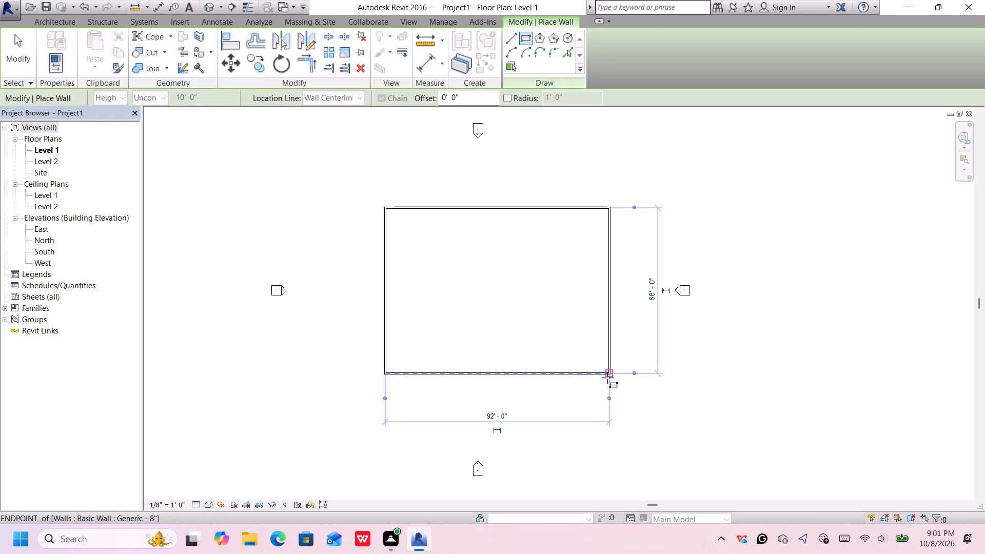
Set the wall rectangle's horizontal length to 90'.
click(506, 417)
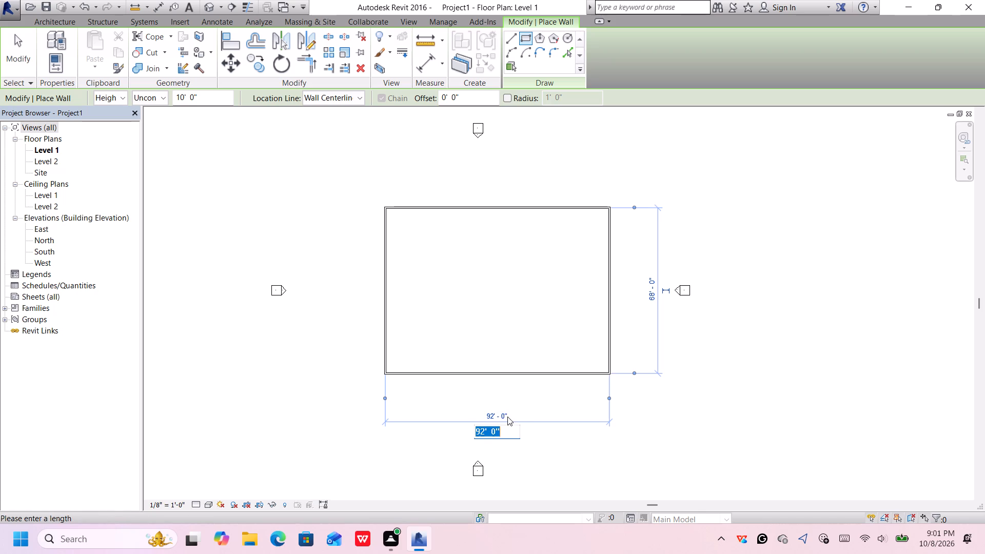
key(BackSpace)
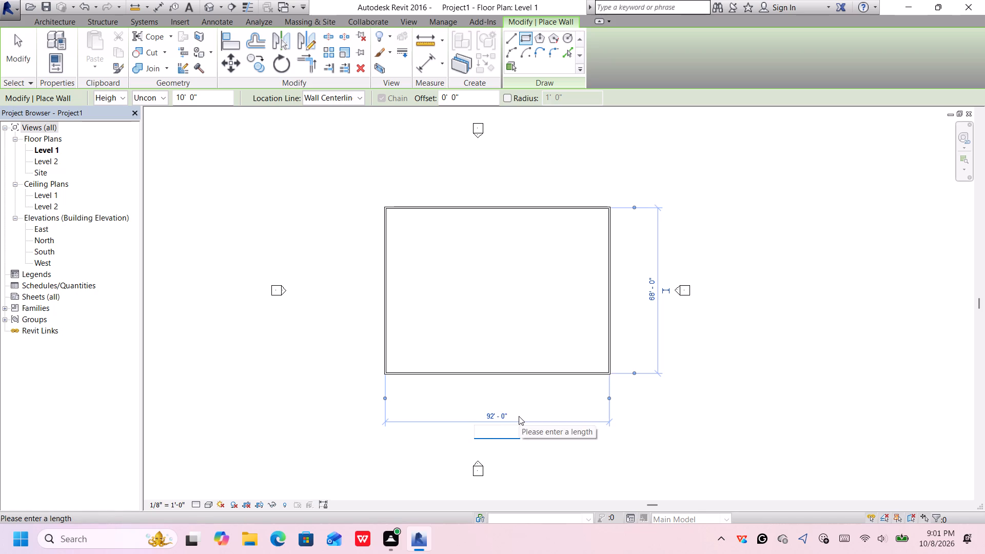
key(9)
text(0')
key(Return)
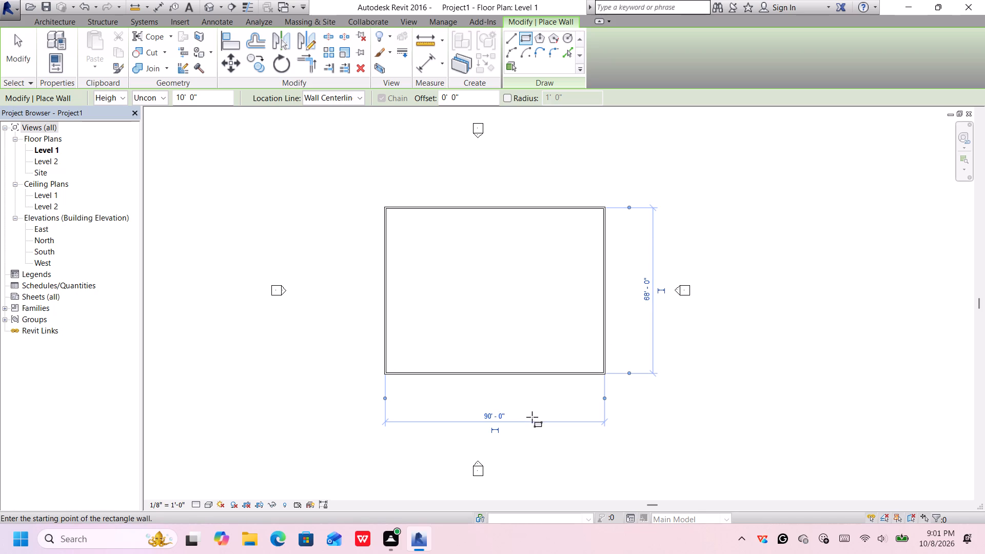
Set the wall rectangle's vertical length to 60'.
click(652, 297)
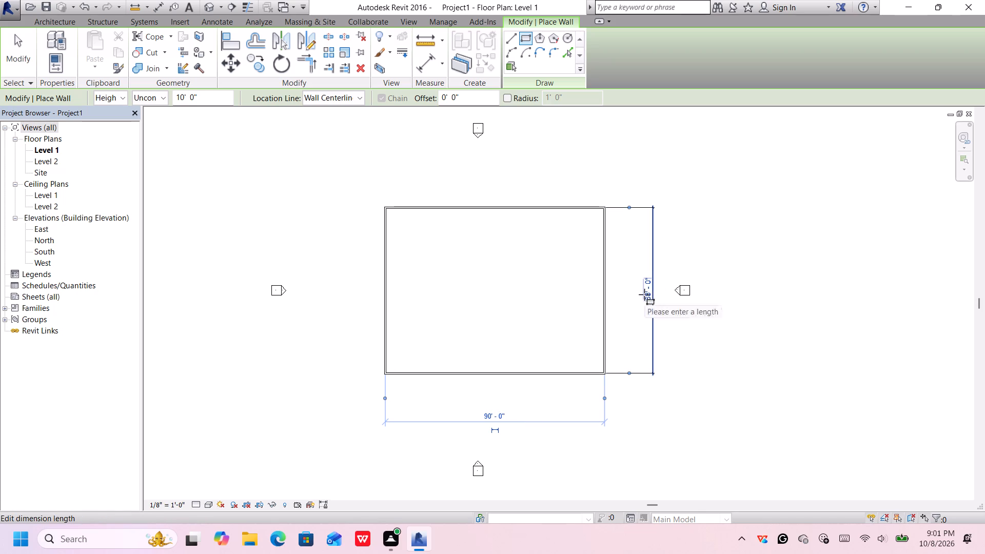
click(644, 294)
key(BackSpace)
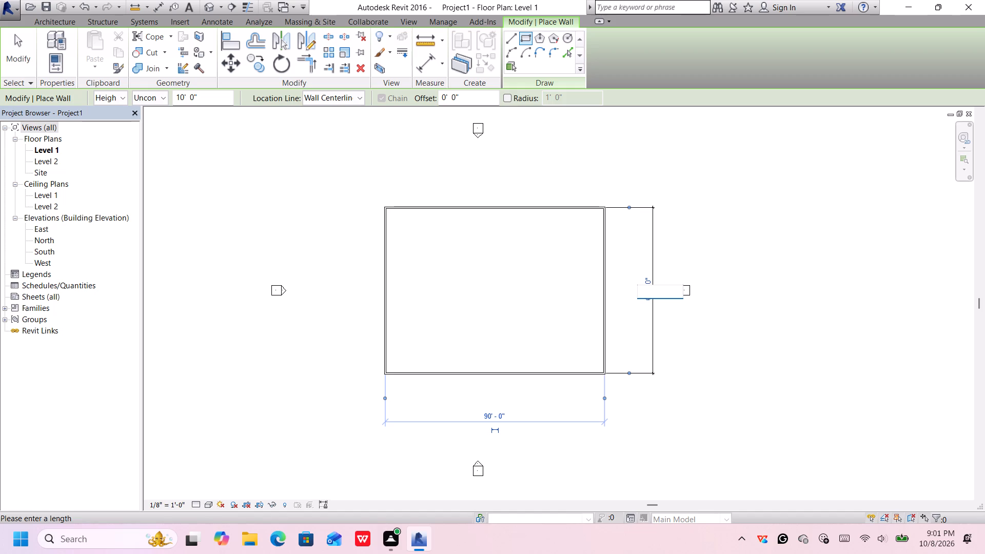
key(6)
key(0)
key(apostrophe)
key(Return)
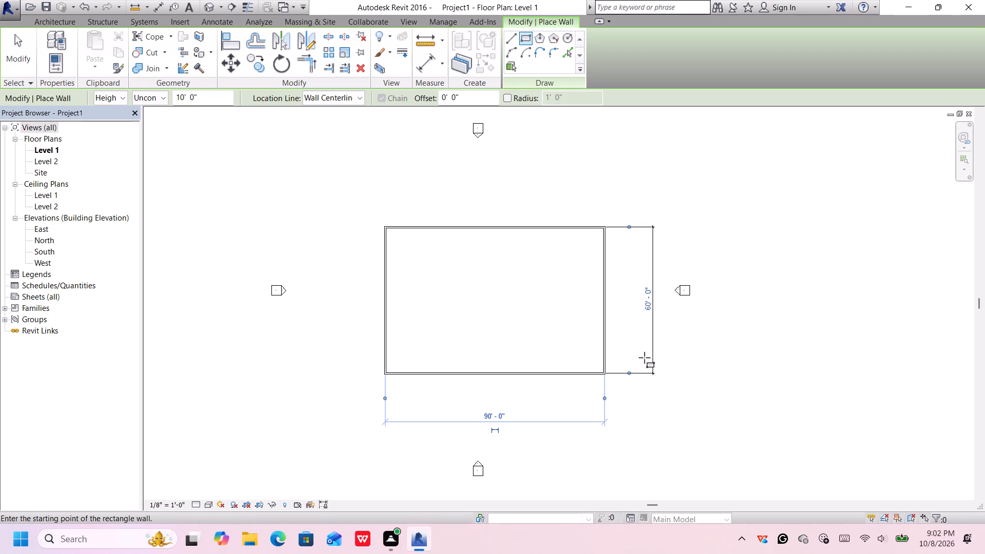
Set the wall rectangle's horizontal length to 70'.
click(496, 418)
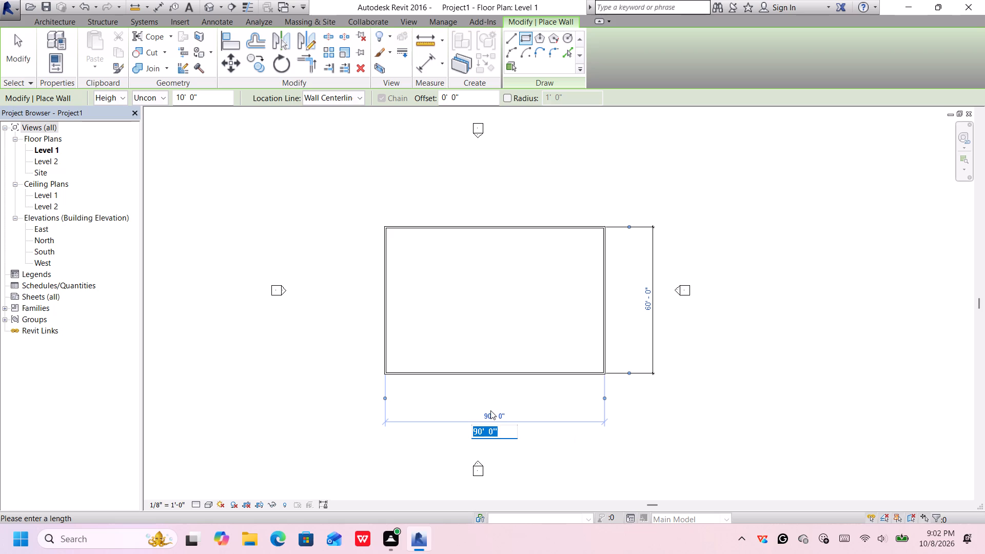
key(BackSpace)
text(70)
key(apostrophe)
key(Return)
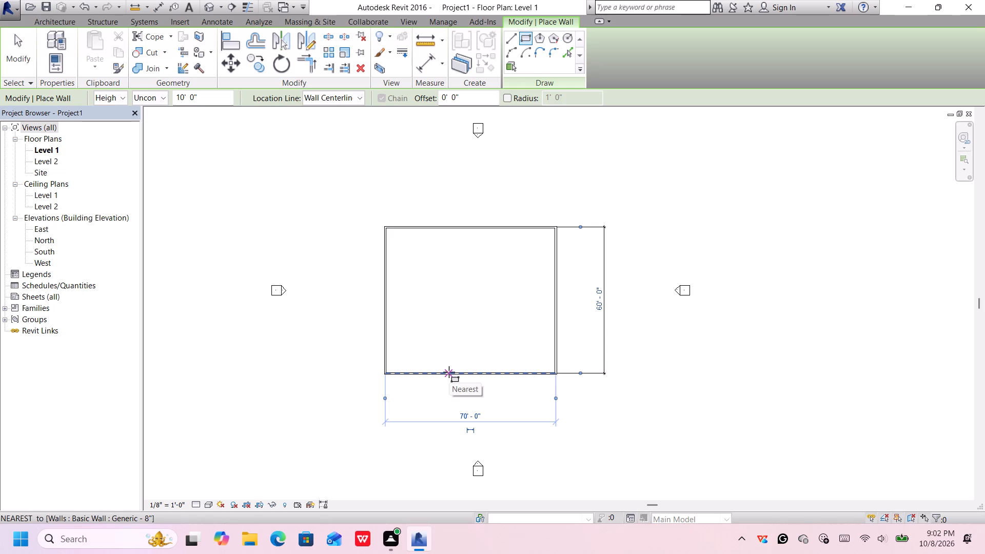
Set the wall rectangle's horizontal length to 80'.
click(468, 417)
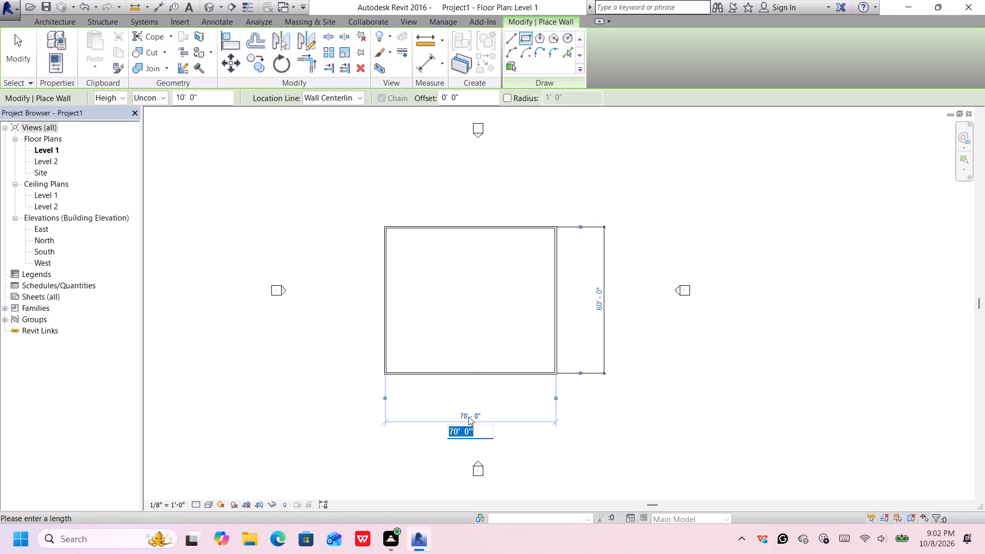
key(BackSpace)
key(8)
key(0)
key(apostrophe)
key(Return)
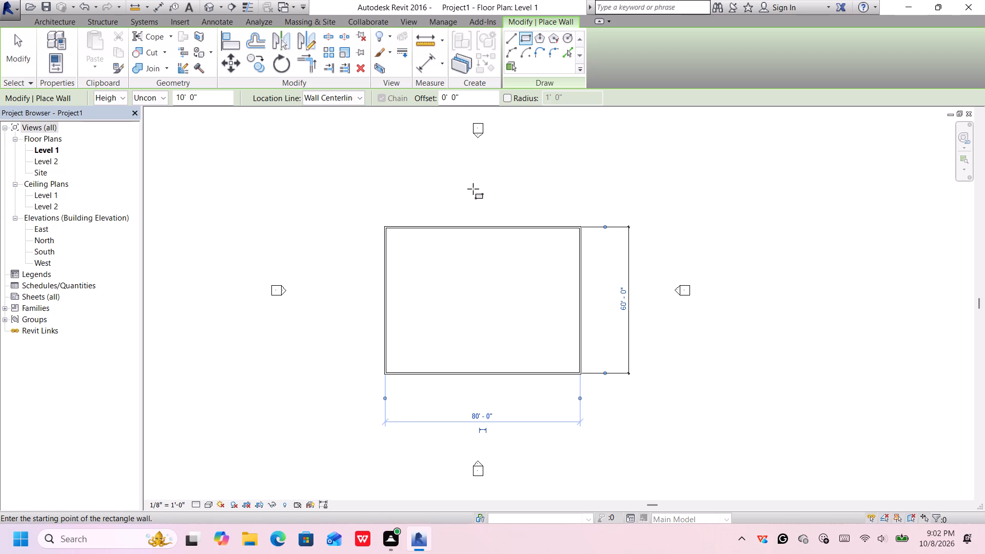
middle_drag(476, 188, 467, 165)
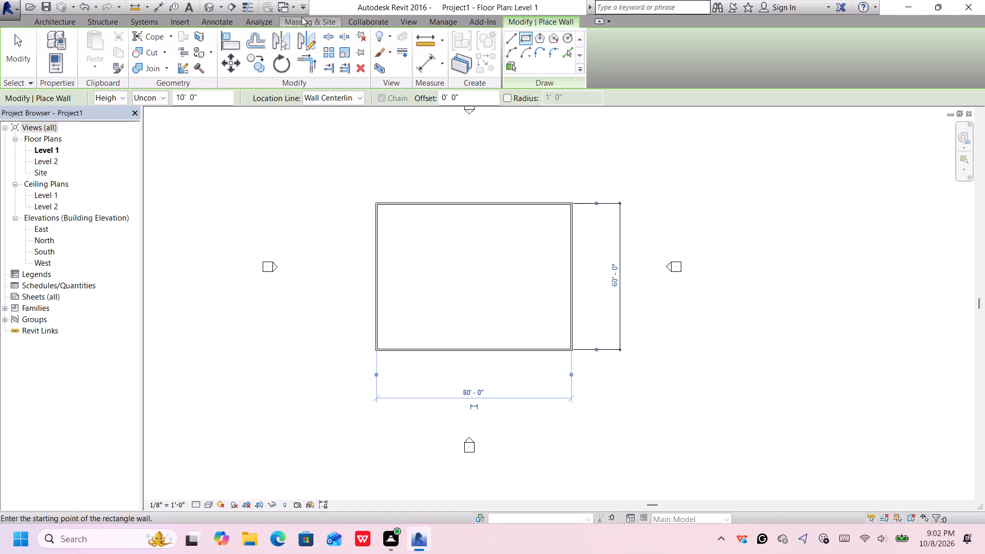
Examine the outer walls in the default 3D view from the front, left and isometric directions.
click(209, 1)
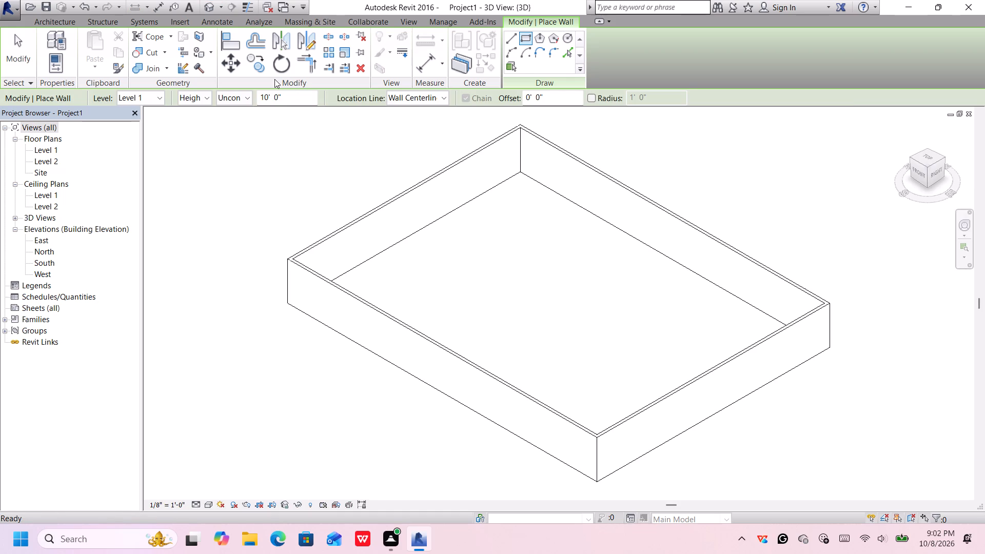
scroll(559, 233, down, 4)
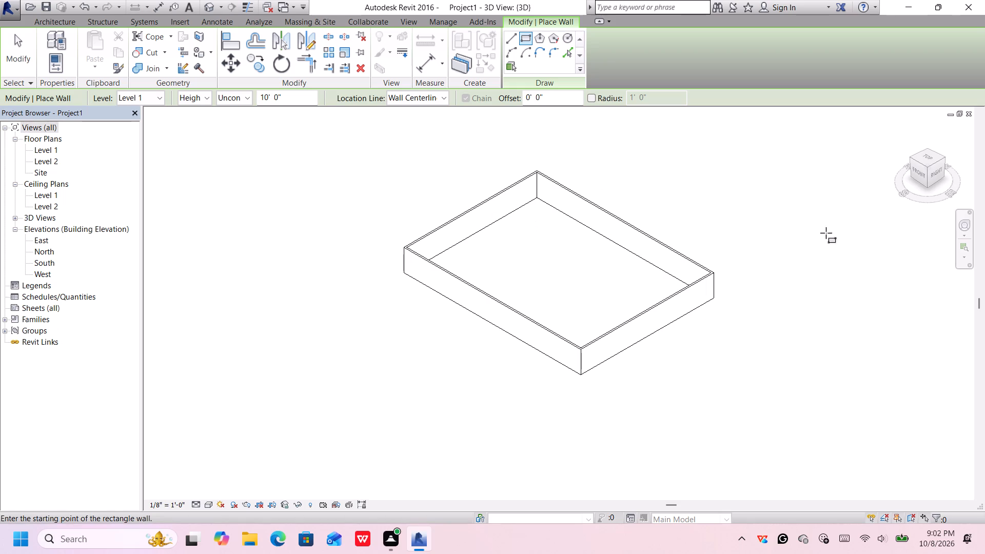
click(917, 172)
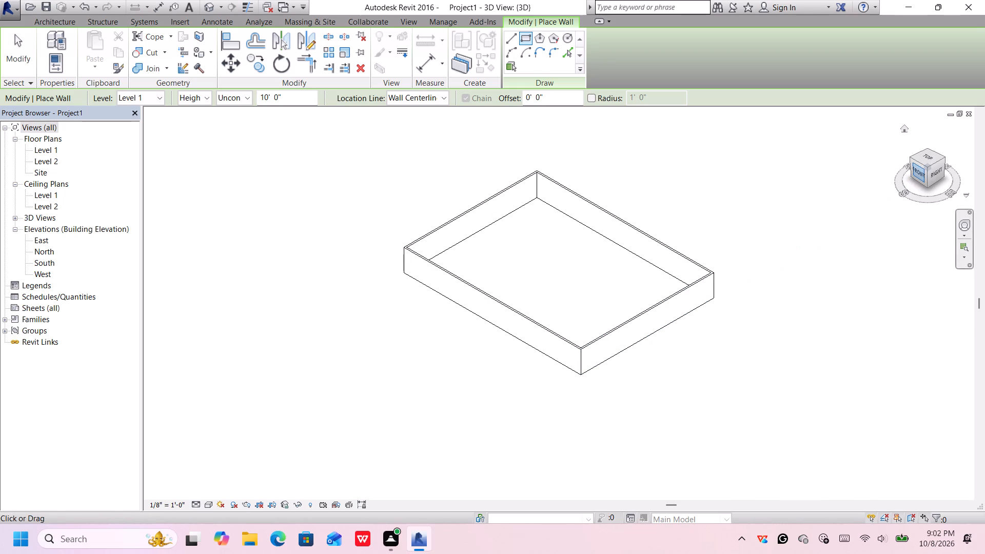
click(915, 172)
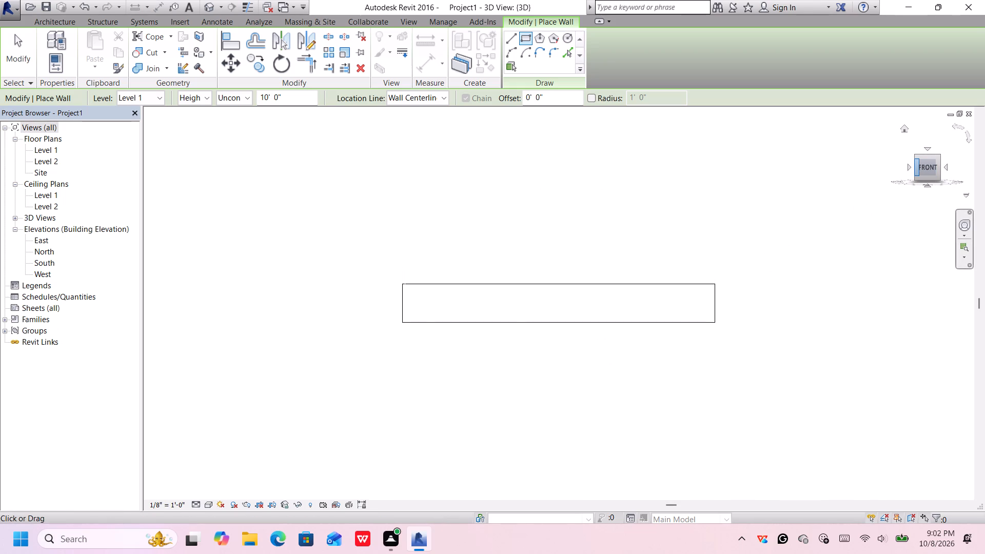
click(915, 170)
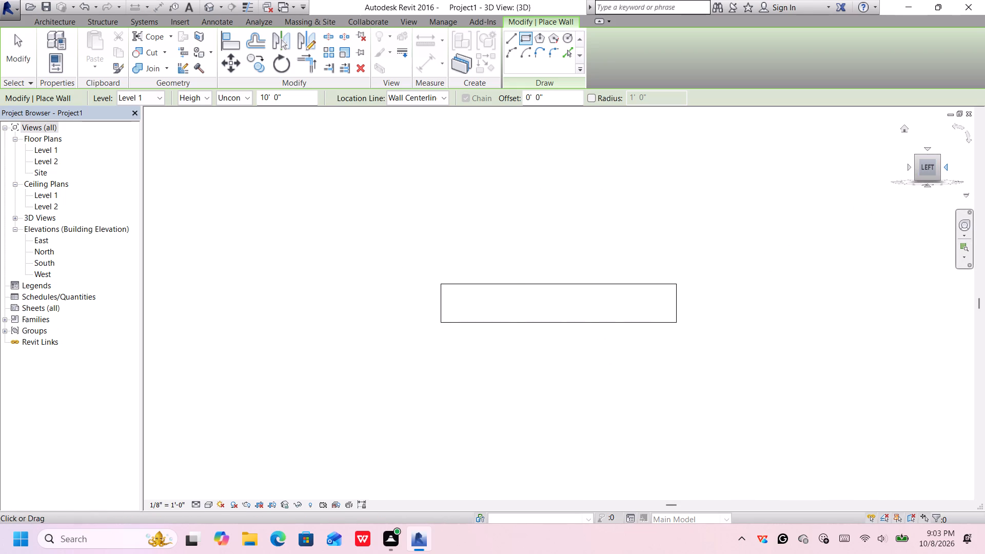
click(938, 166)
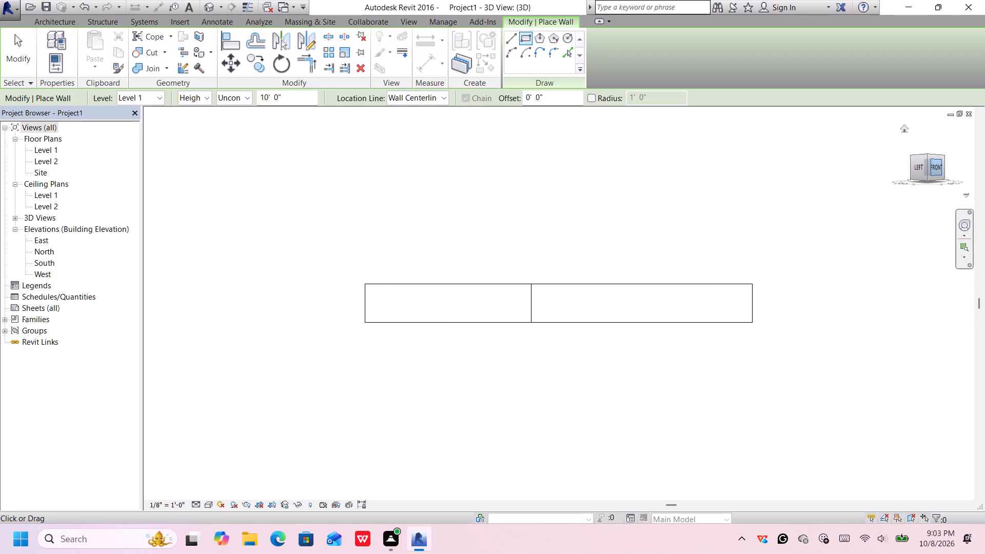
click(930, 156)
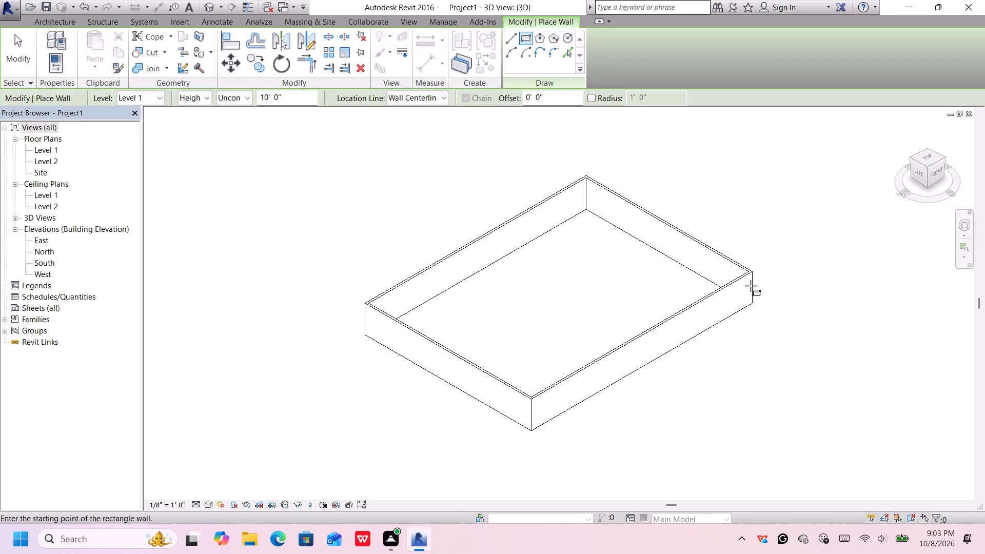
scroll(701, 328, down, 2)
middle_drag(695, 342, 693, 312)
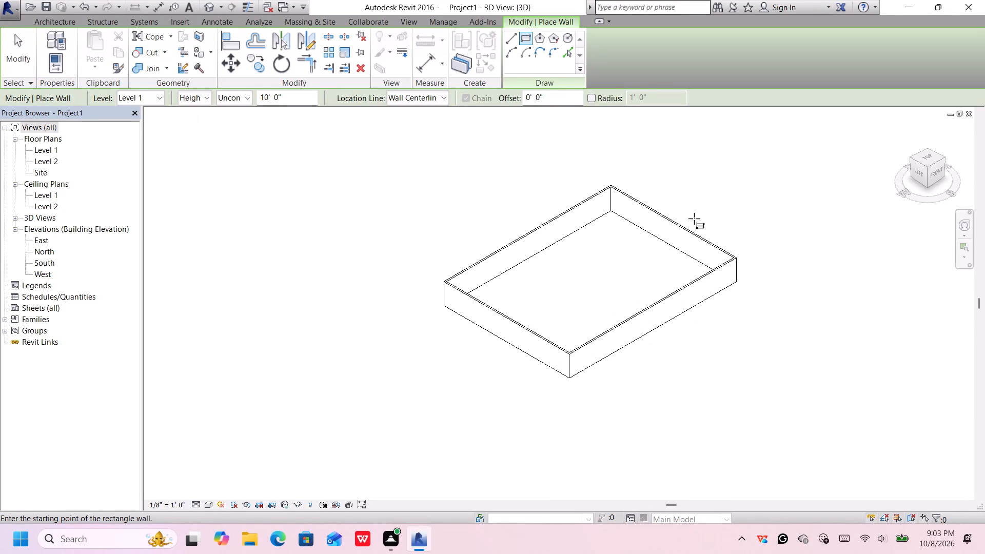
scroll(694, 219, up, 1)
key(Escape)
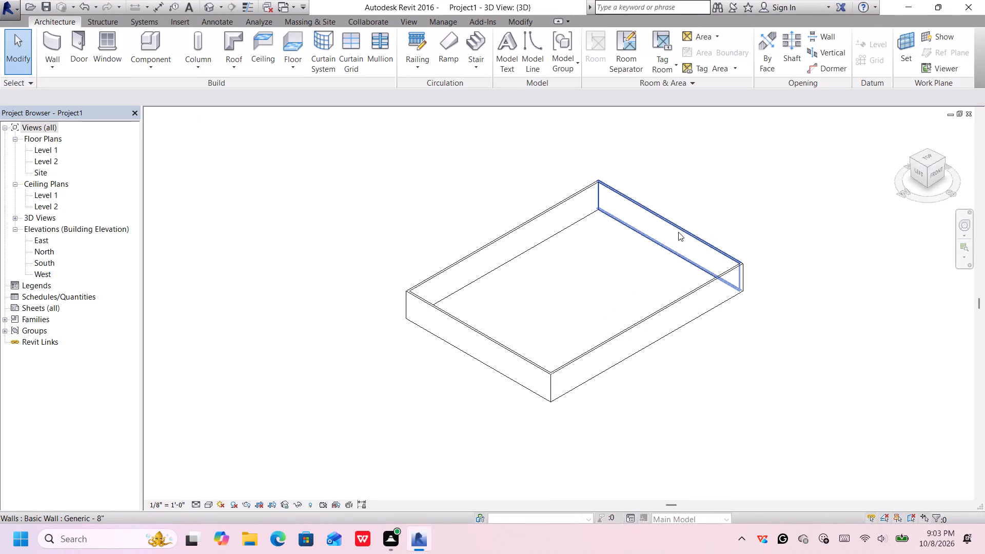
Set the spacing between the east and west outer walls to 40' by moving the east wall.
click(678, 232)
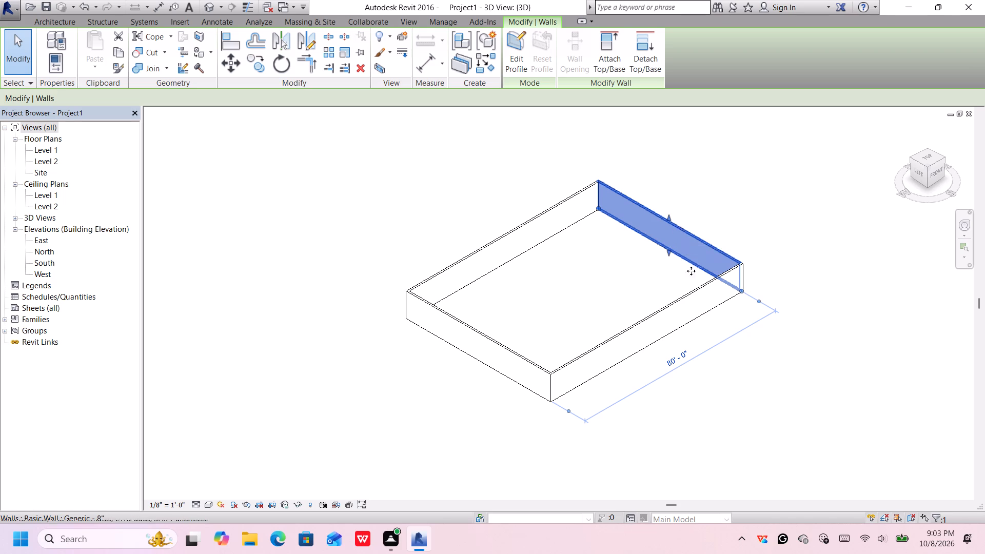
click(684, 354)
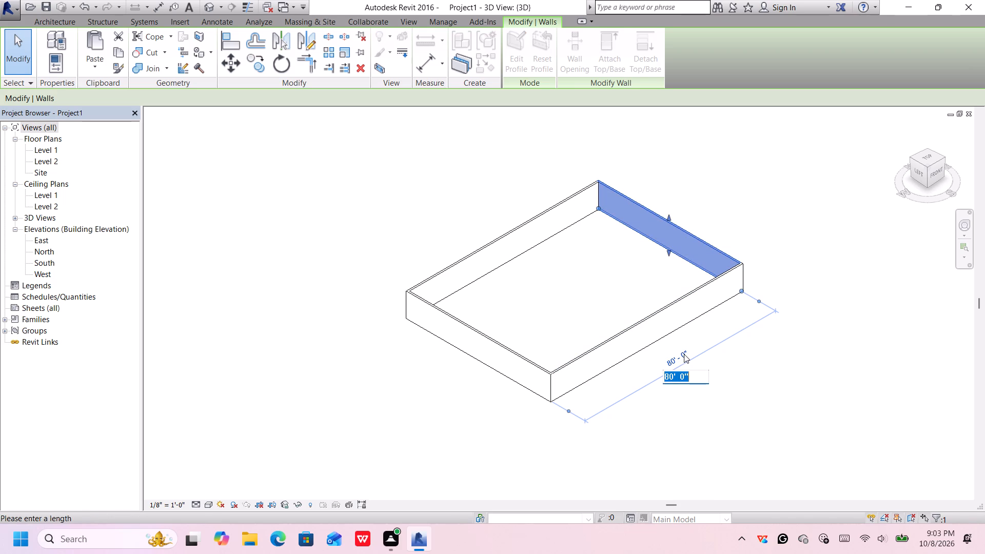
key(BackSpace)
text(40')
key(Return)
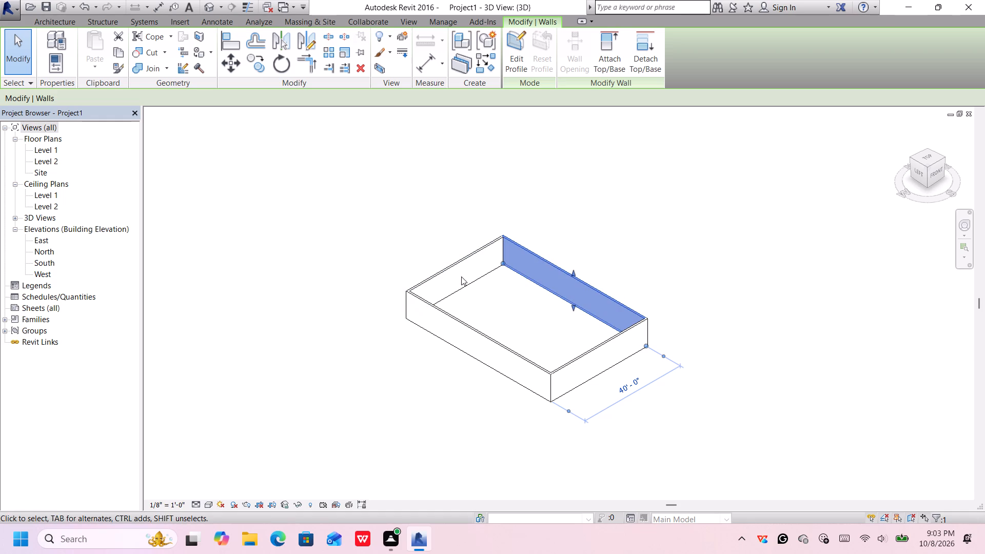
Set the spacing between the east and west outer walls to 60' by moving the east wall.
click(634, 386)
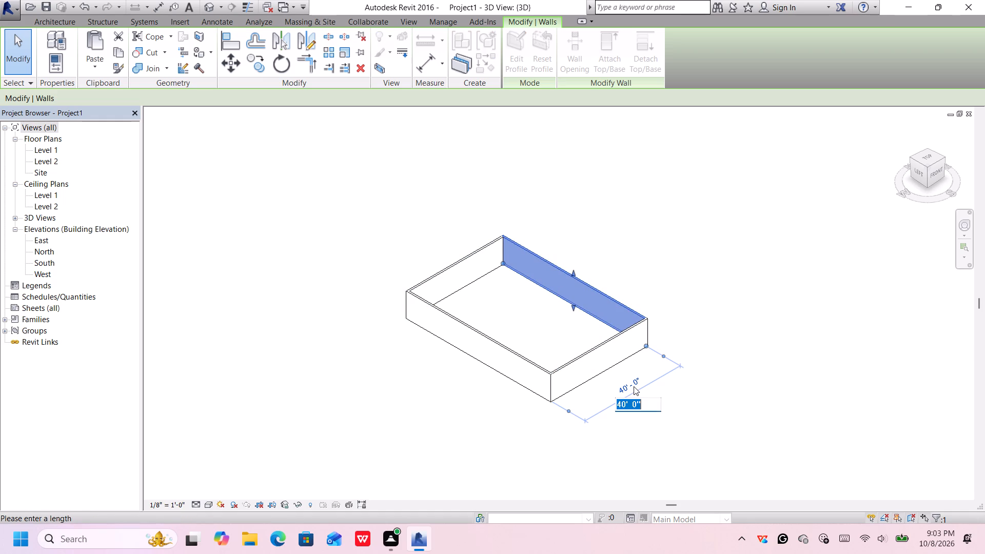
text(60')
key(Return)
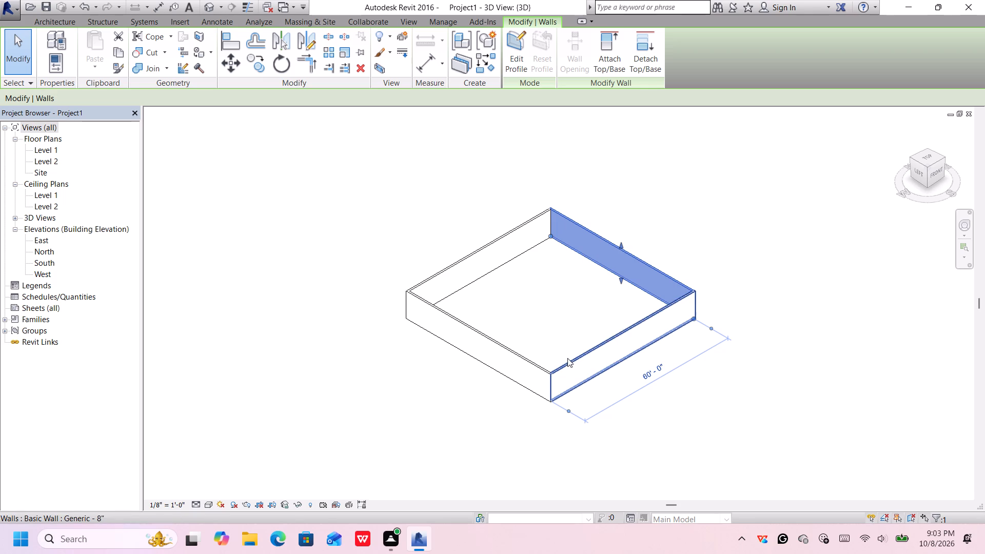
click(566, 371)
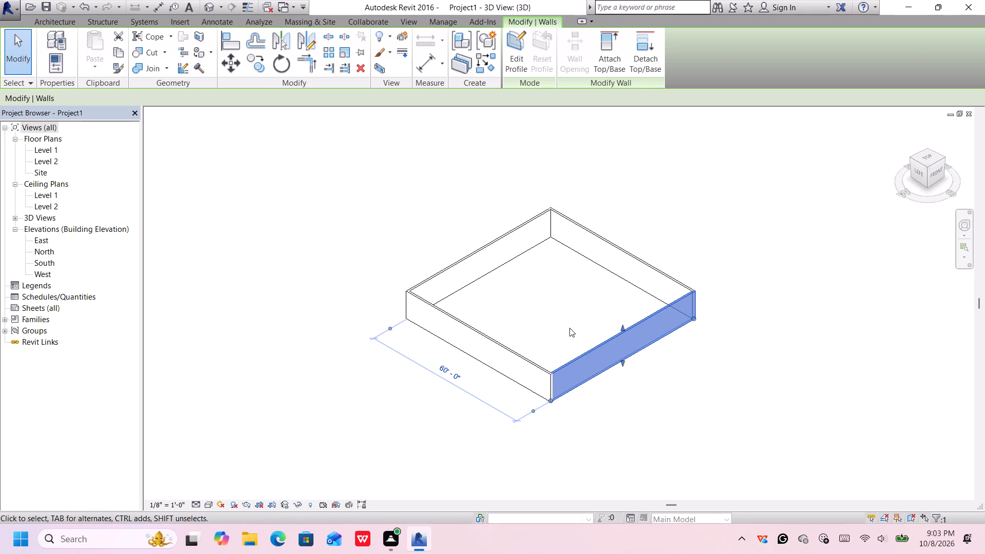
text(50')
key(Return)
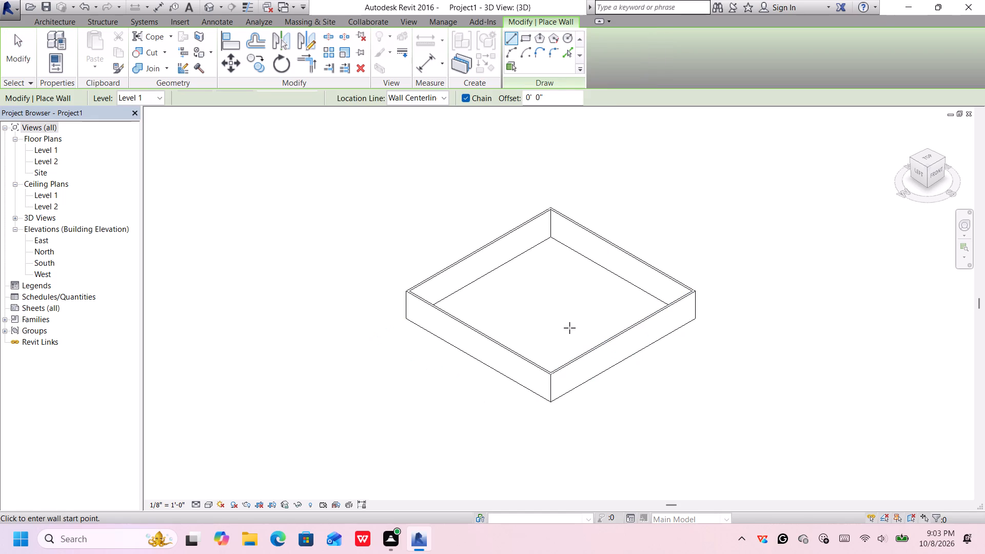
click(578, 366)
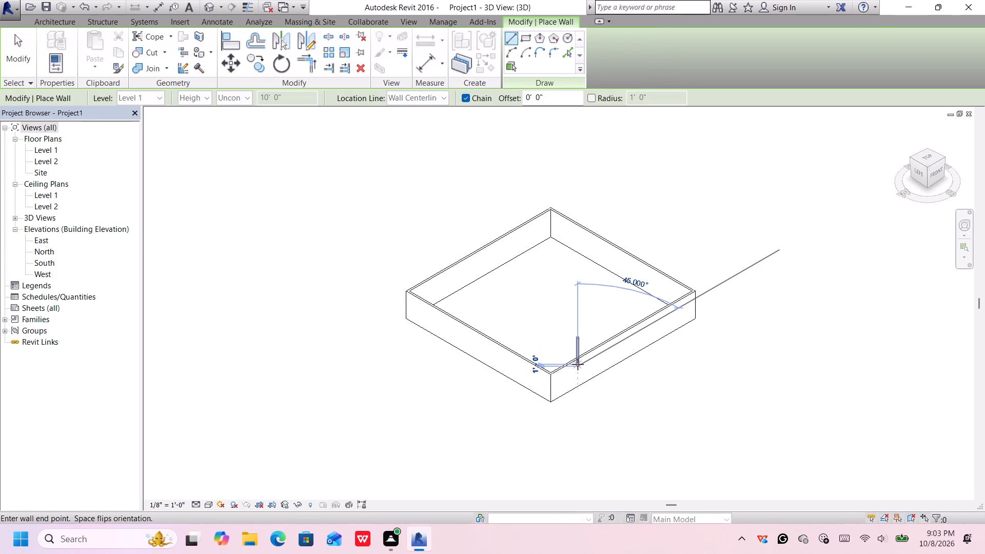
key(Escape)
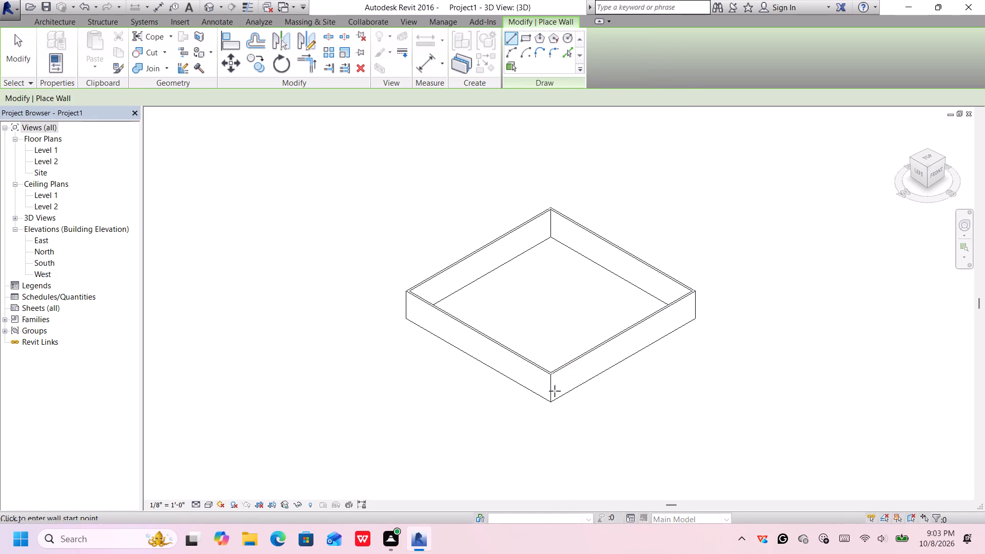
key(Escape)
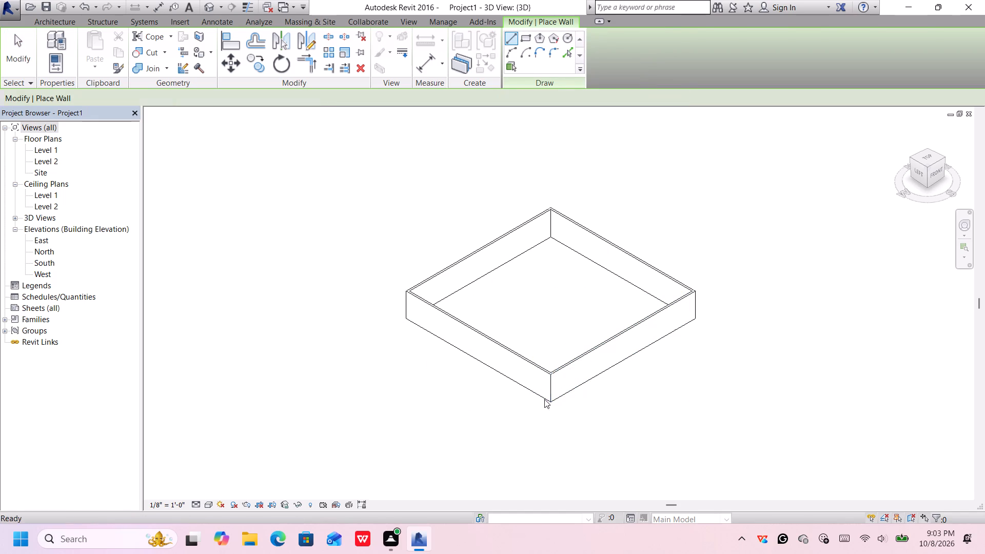
Set the spacing between the north and south outer walls to 50' by moving the south wall.
click(567, 366)
click(448, 370)
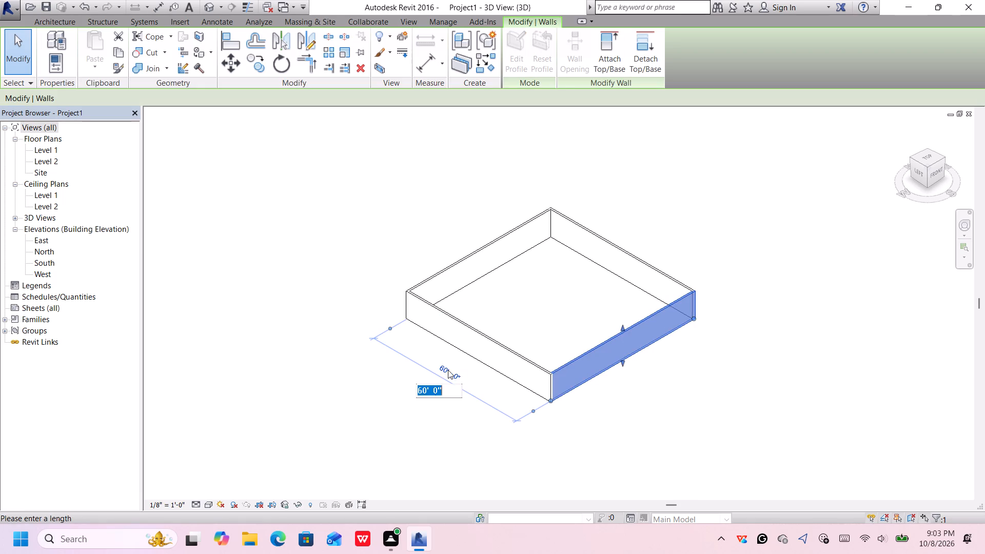
text(50)
key(apostrophe)
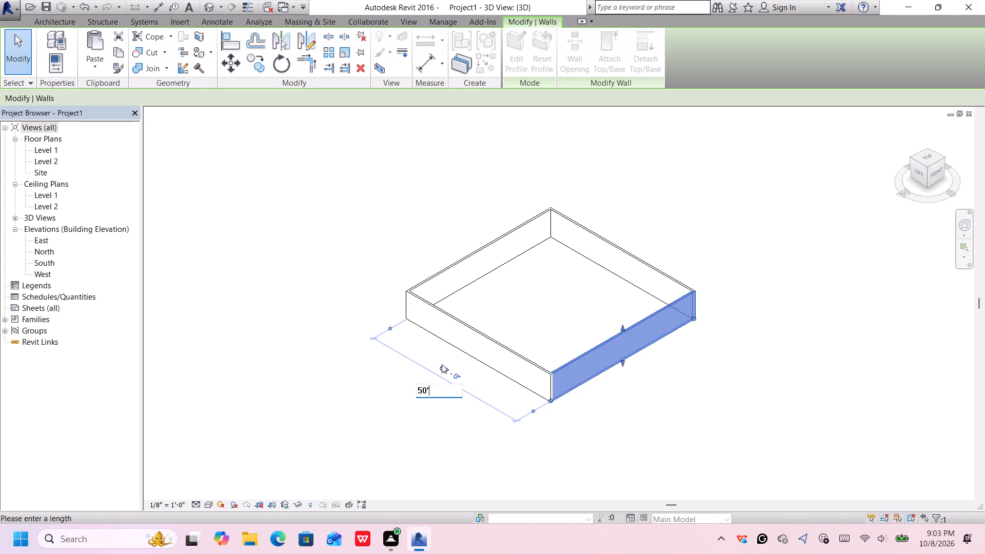
key(Return)
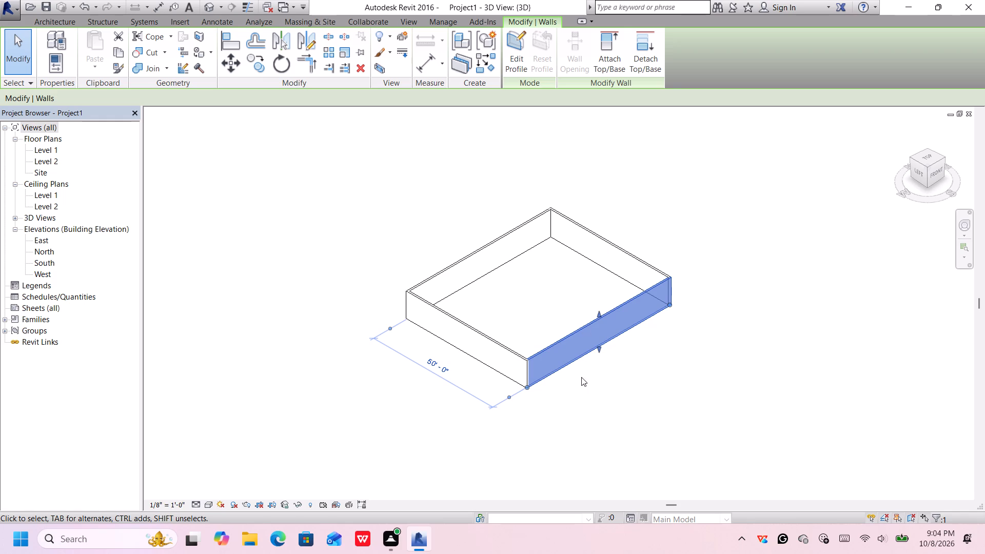
Examine the resized outer wall layout in 3D, ending in the north-up top view with nothing selected.
middle_drag(581, 378, 550, 376)
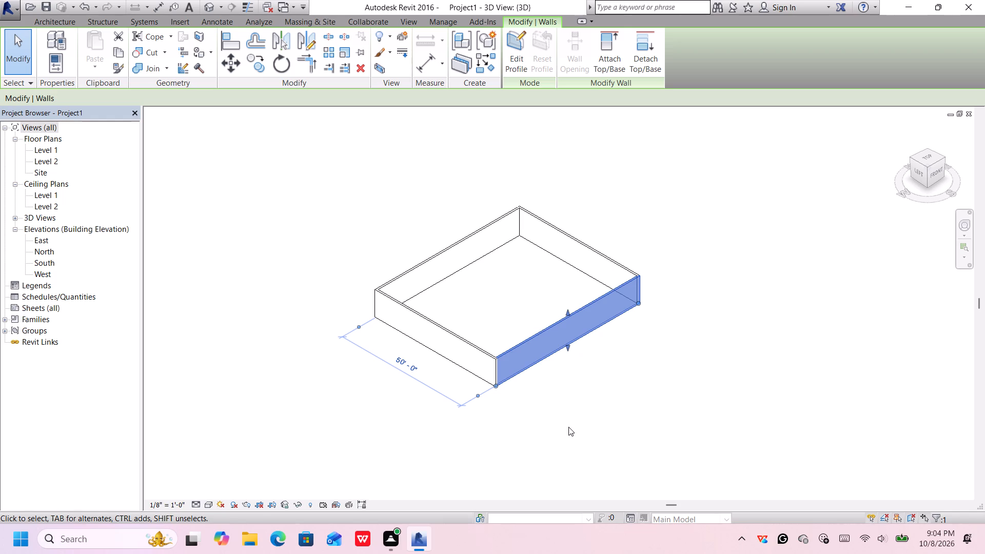
scroll(571, 429, down, 1)
middle_drag(647, 366, 641, 365)
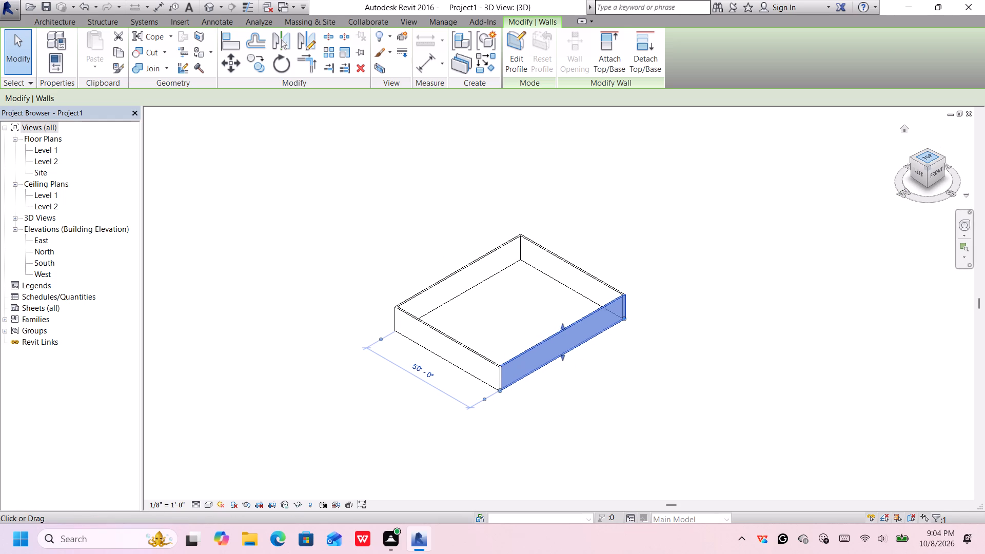
click(926, 157)
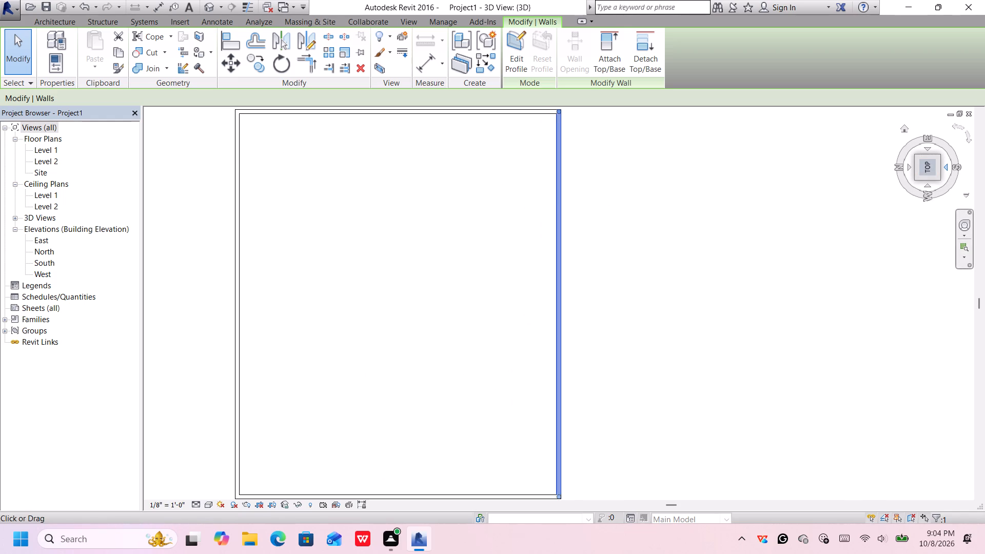
click(937, 169)
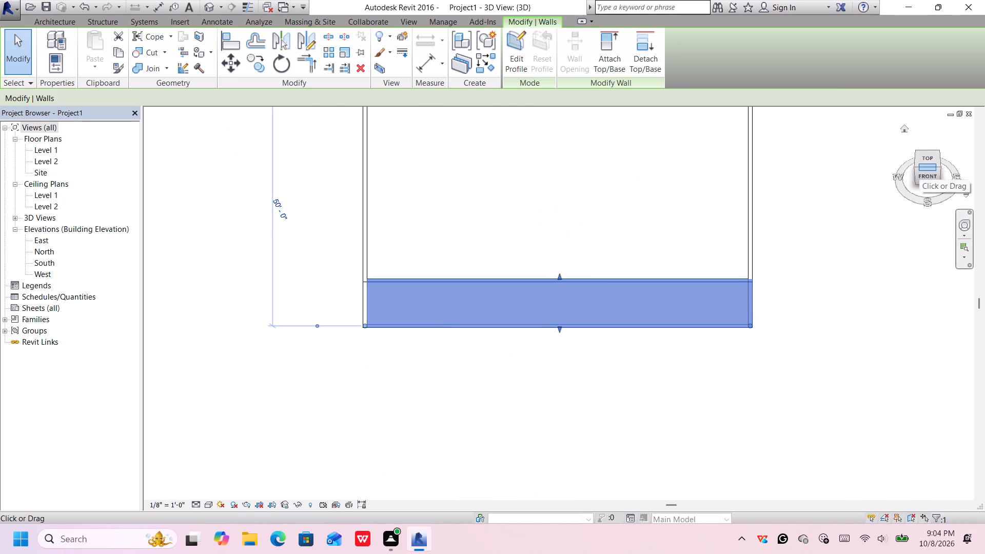
click(921, 160)
scroll(638, 268, down, 3)
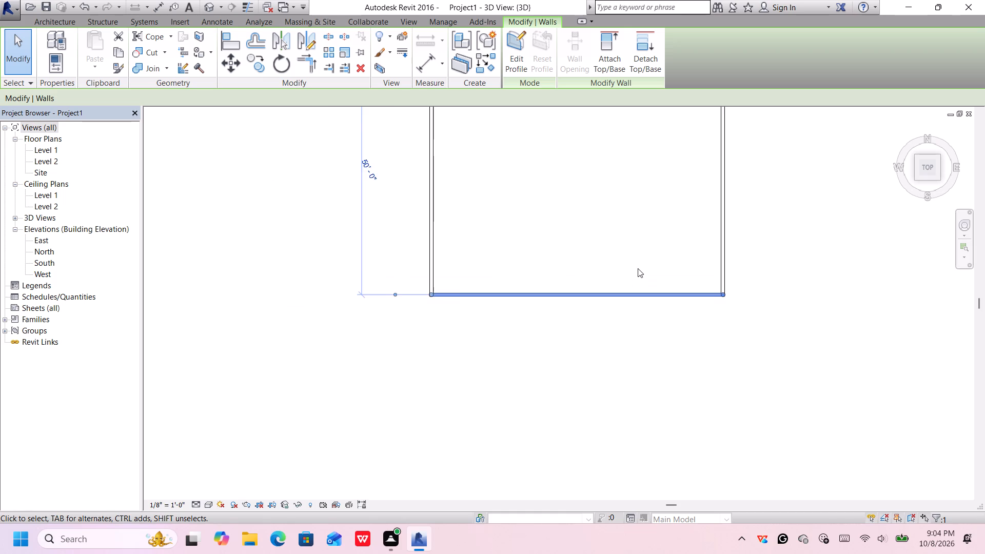
middle_drag(638, 267, 613, 340)
scroll(613, 338, up, 1)
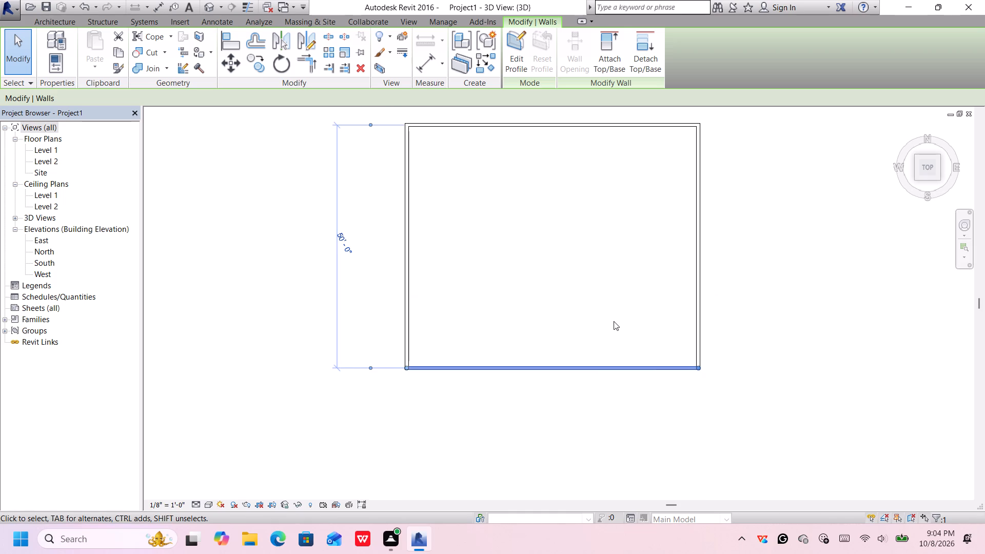
middle_drag(608, 314, 600, 315)
click(730, 285)
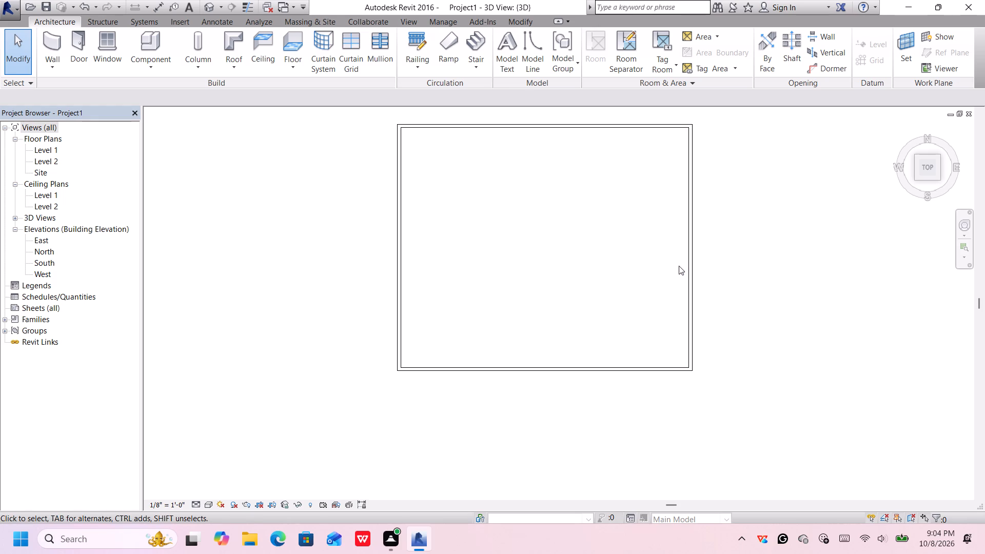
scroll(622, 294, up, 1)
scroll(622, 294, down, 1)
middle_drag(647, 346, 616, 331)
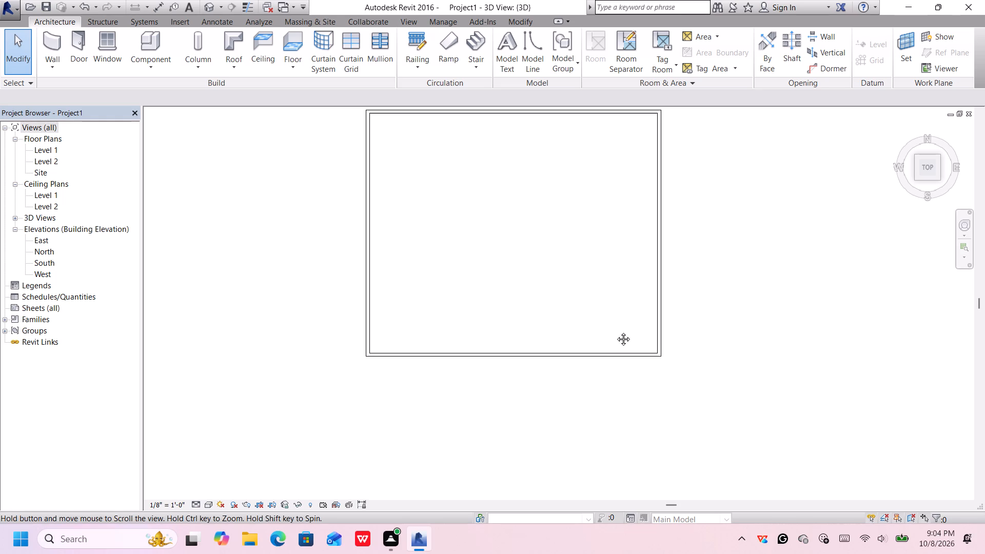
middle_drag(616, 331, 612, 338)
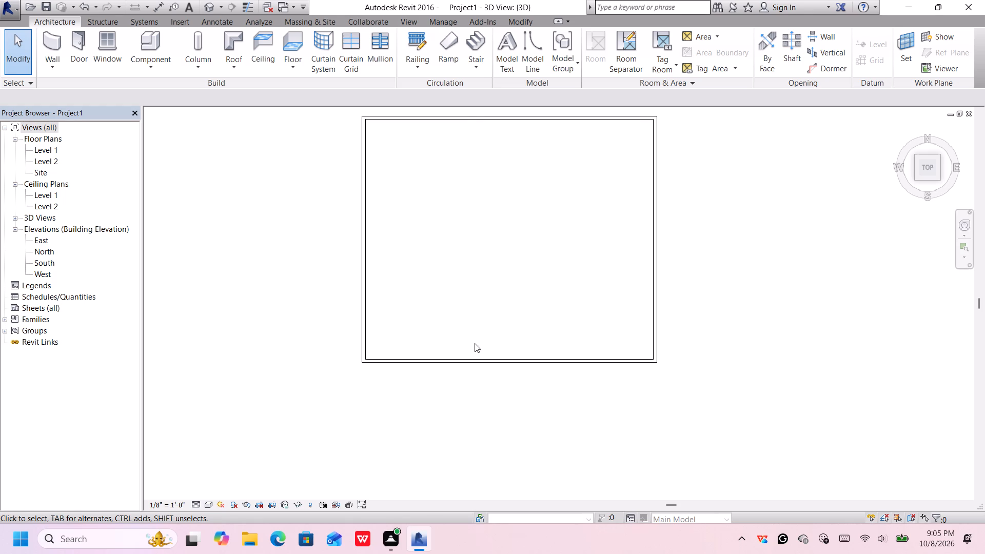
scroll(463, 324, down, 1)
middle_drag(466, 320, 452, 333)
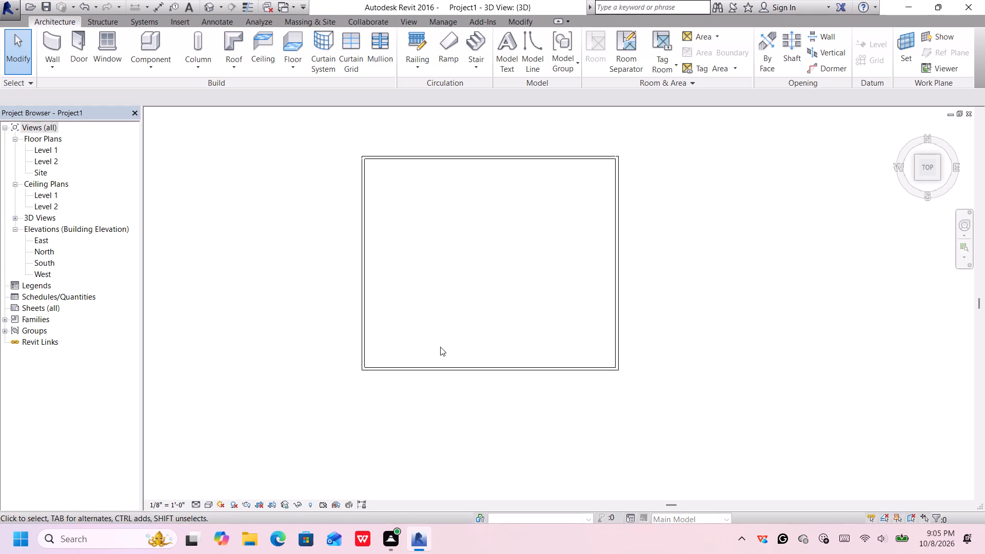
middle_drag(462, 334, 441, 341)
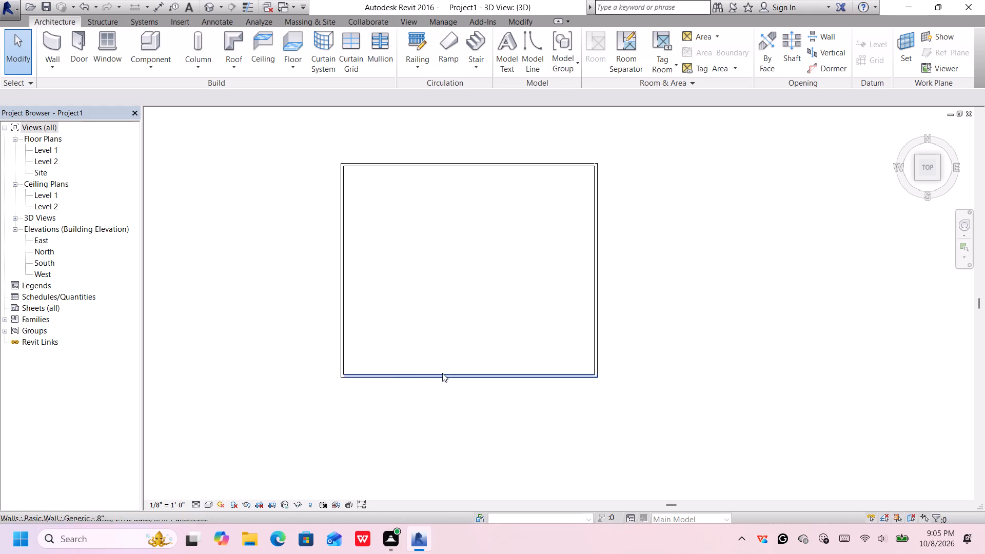
Set the spacing between the north and south outer walls to 30' by moving the south wall.
click(357, 371)
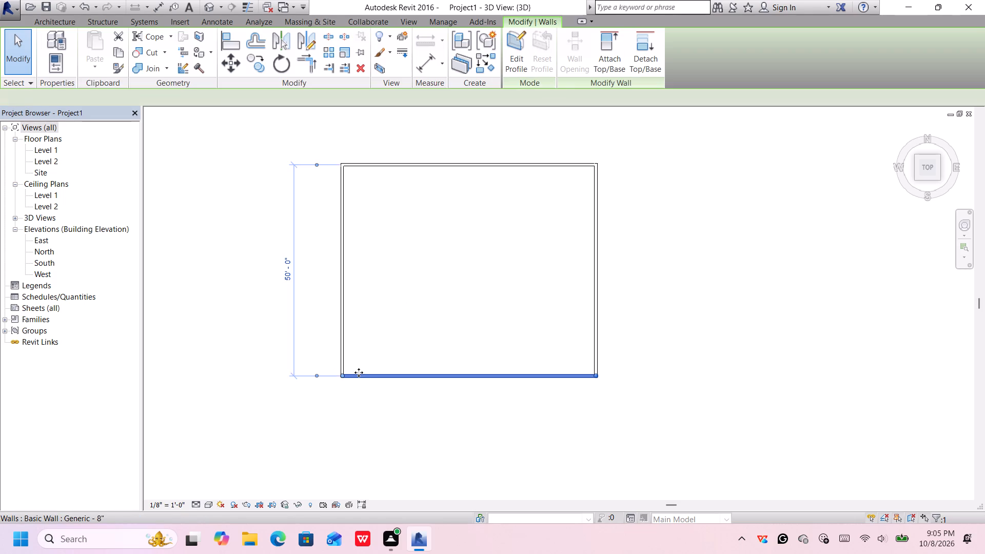
click(287, 273)
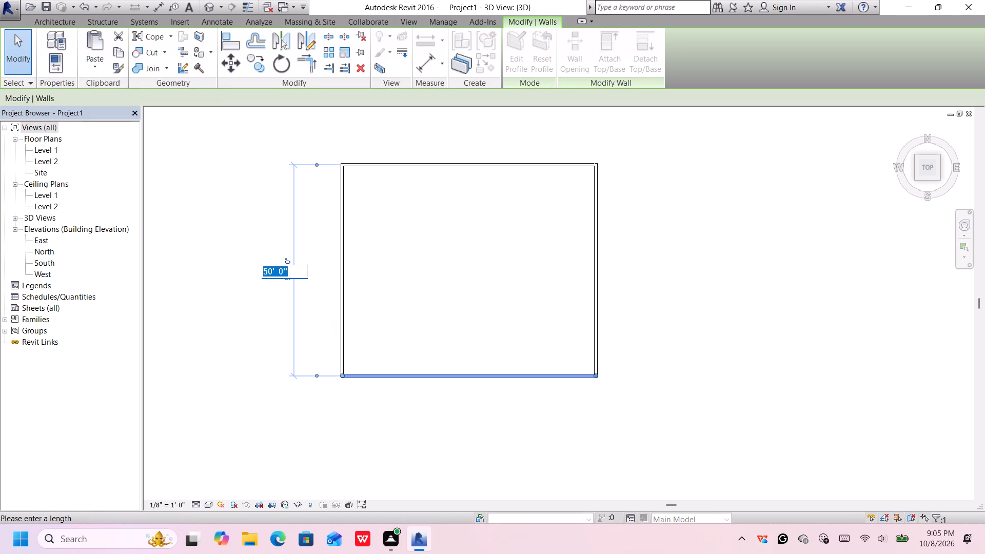
key(BackSpace)
key(3)
key(0)
key(apostrophe)
key(Return)
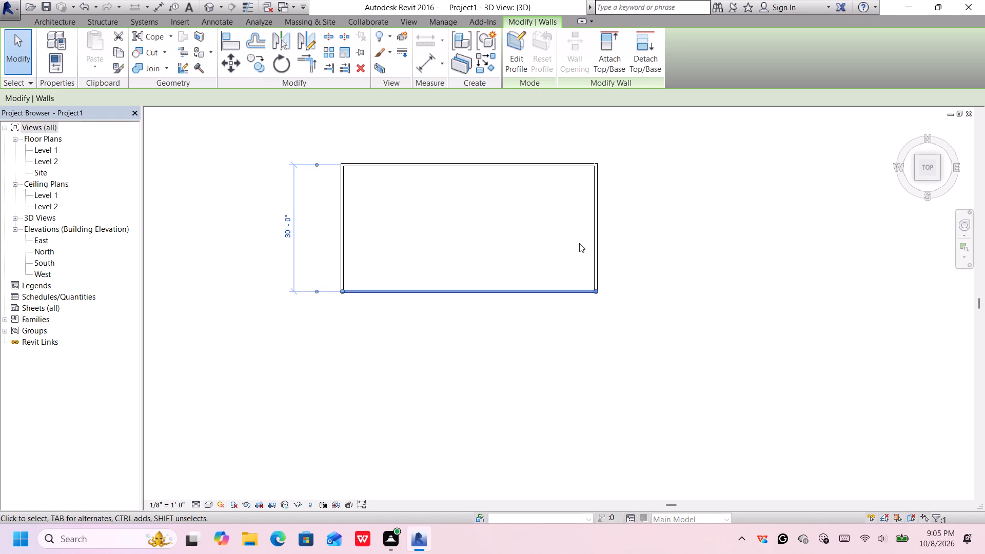
Set the spacing between the east and west outer walls to 40' by moving the west wall.
click(339, 234)
middle_drag(433, 144, 434, 154)
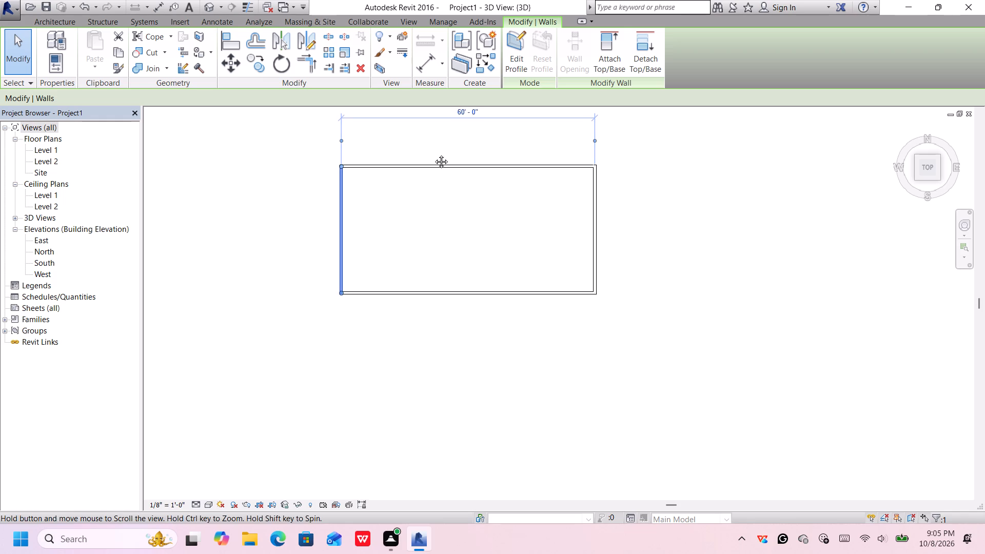
middle_drag(434, 154, 450, 213)
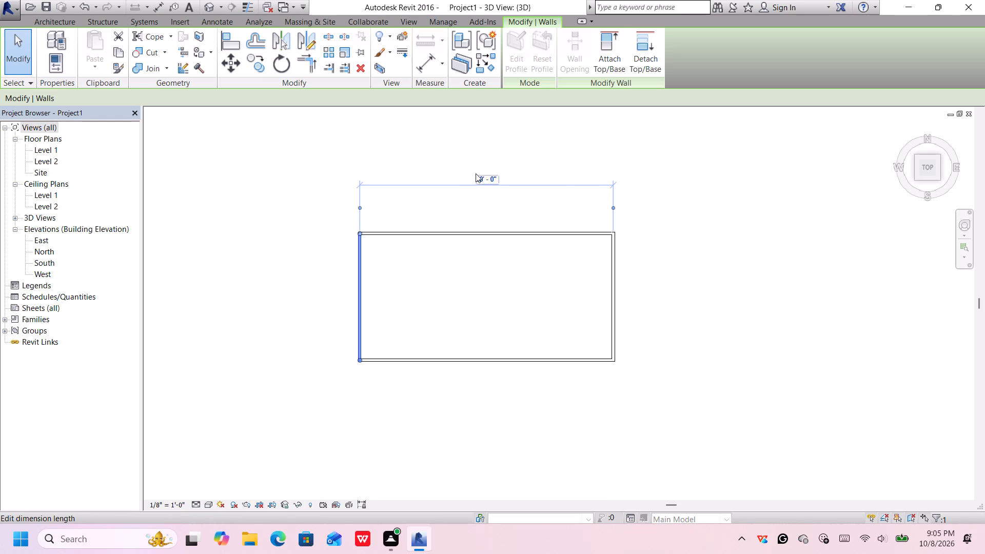
click(484, 174)
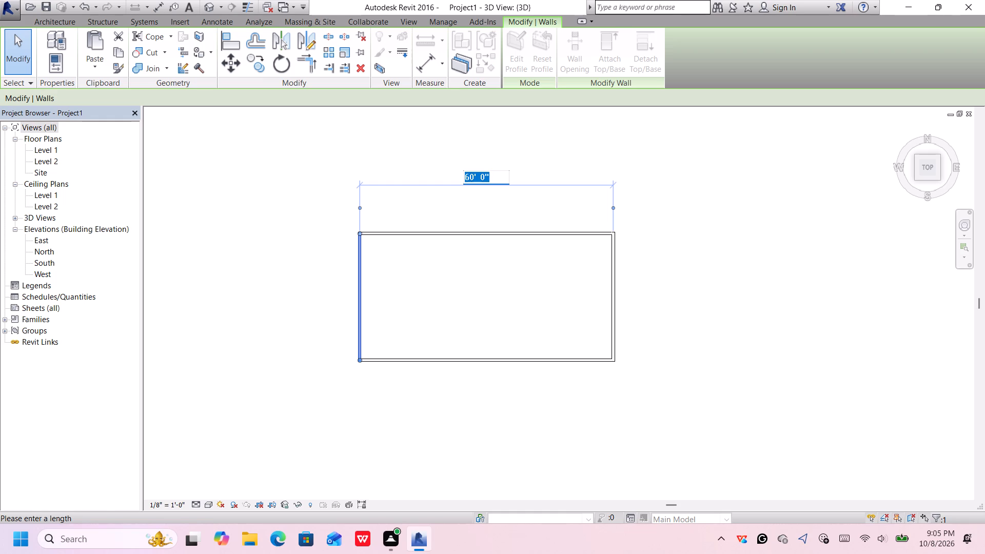
text(40')
key(Return)
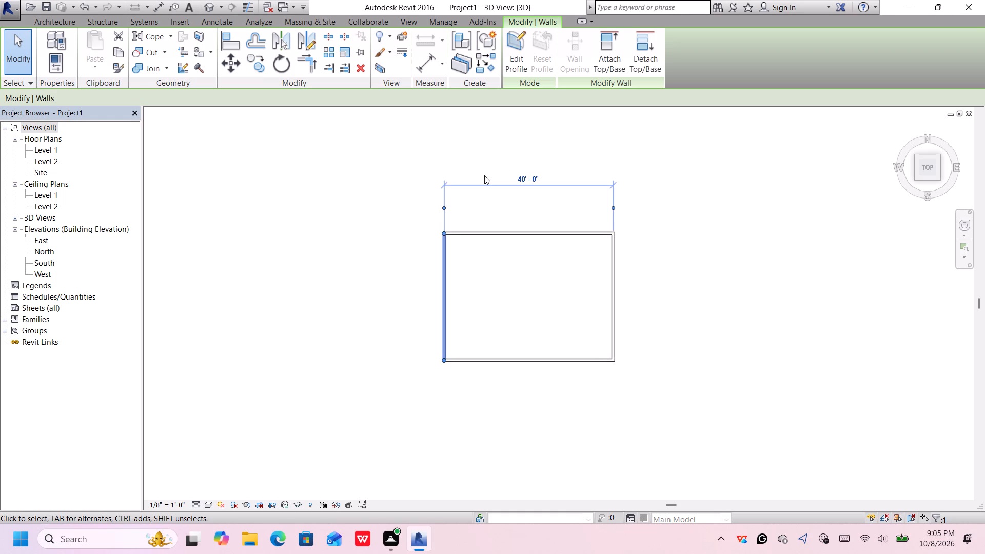
click(664, 229)
Start placing new Level 1 walls using the Basic Wall type Generic - 12".
middle_drag(649, 258, 596, 234)
scroll(596, 234, up, 3)
scroll(592, 231, down, 1)
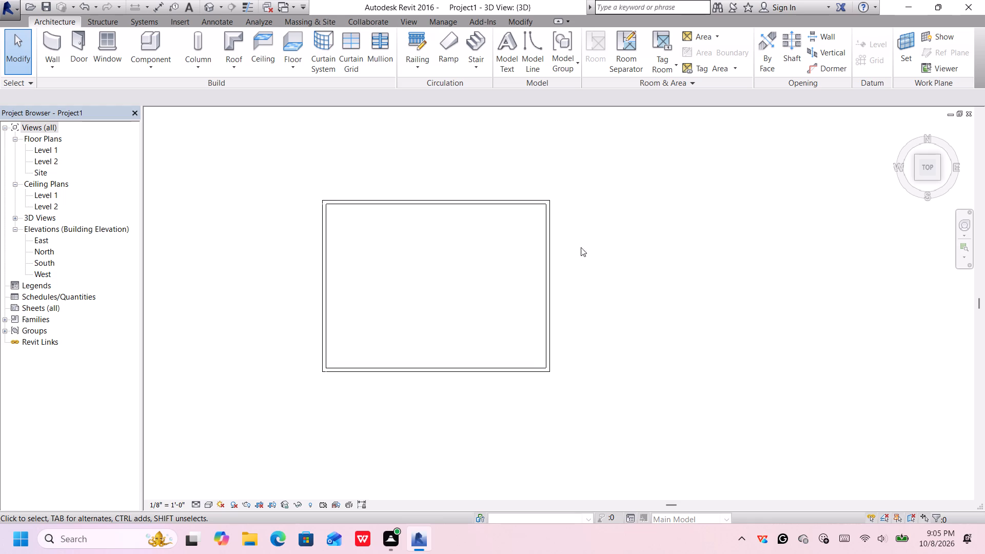
middle_drag(578, 264, 594, 245)
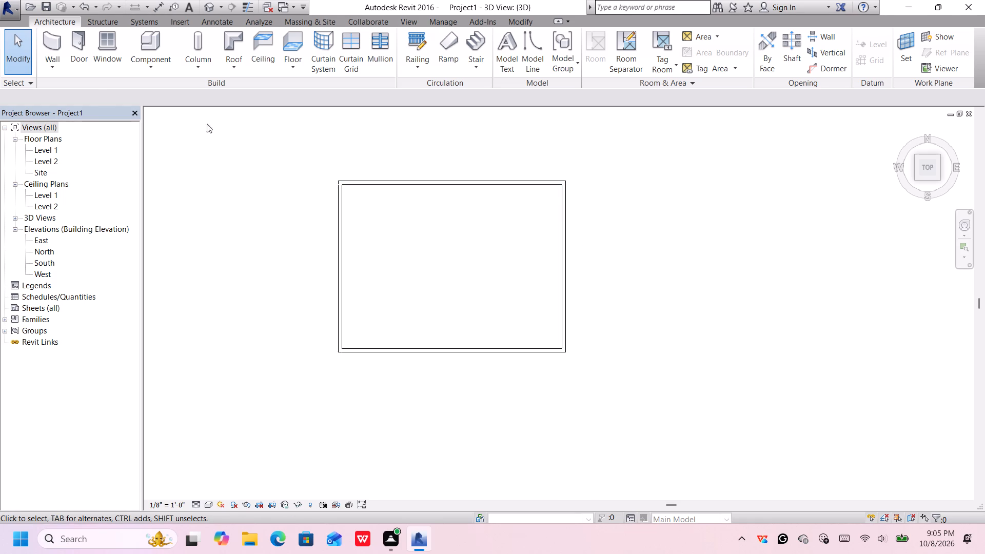
click(51, 48)
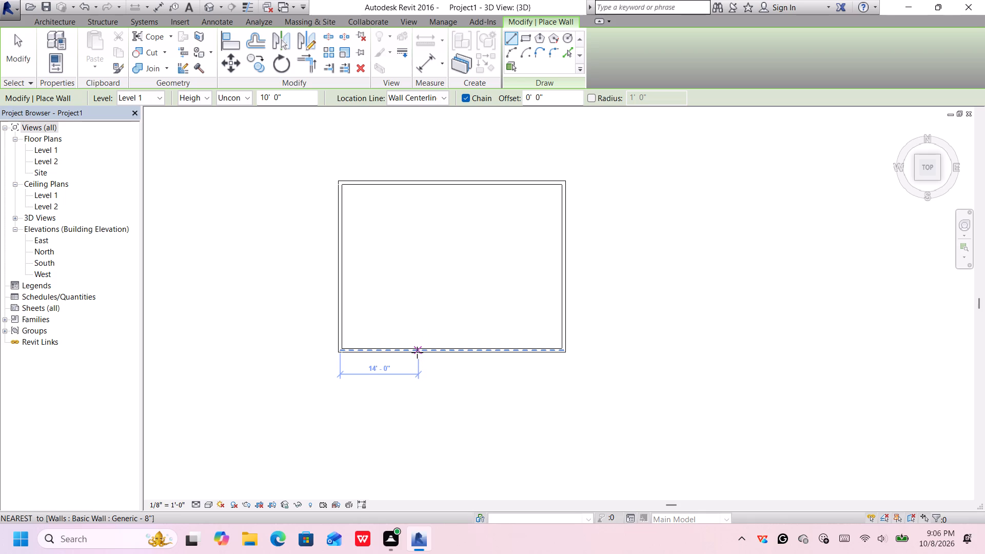
scroll(417, 352, up, 3)
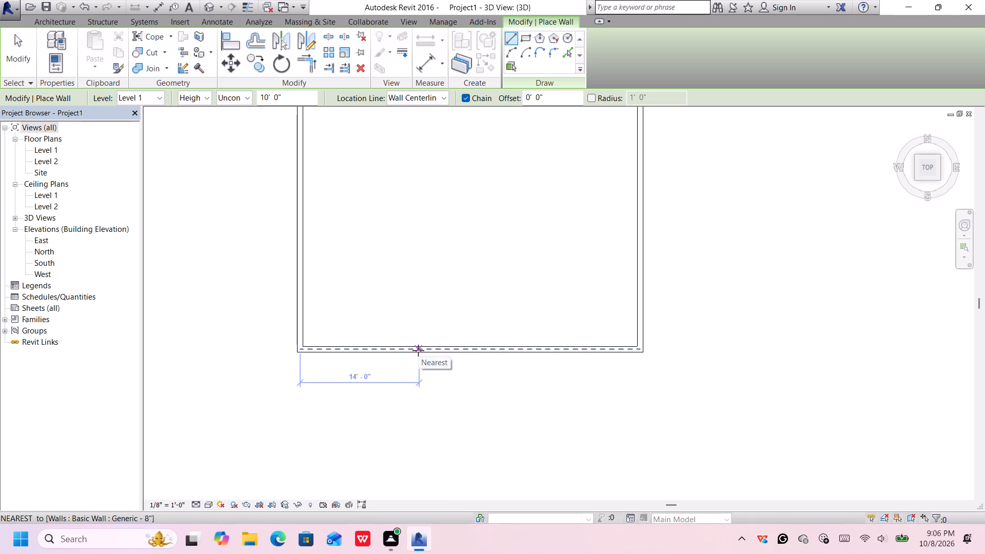
right_click(418, 350)
click(432, 346)
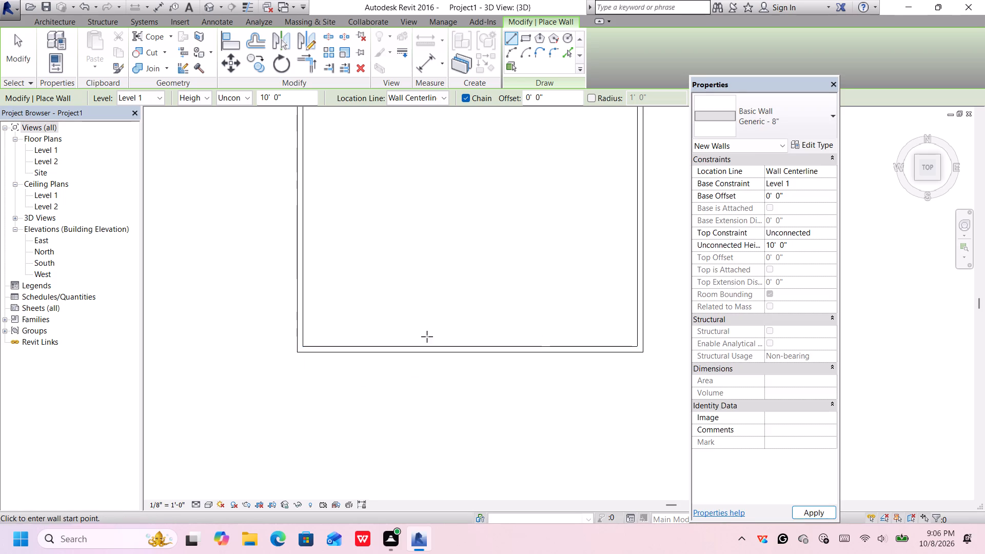
click(770, 114)
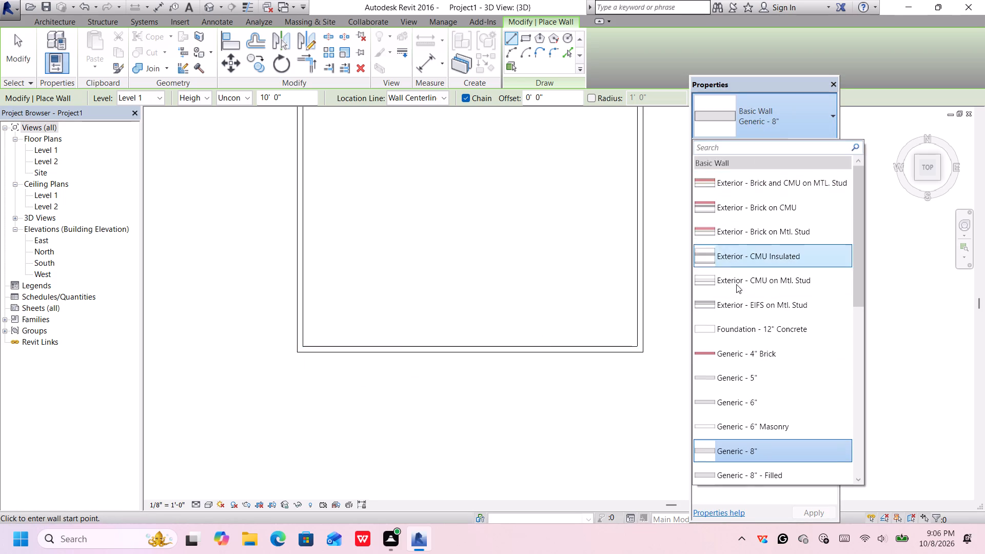
scroll(760, 418, down, 4)
click(756, 403)
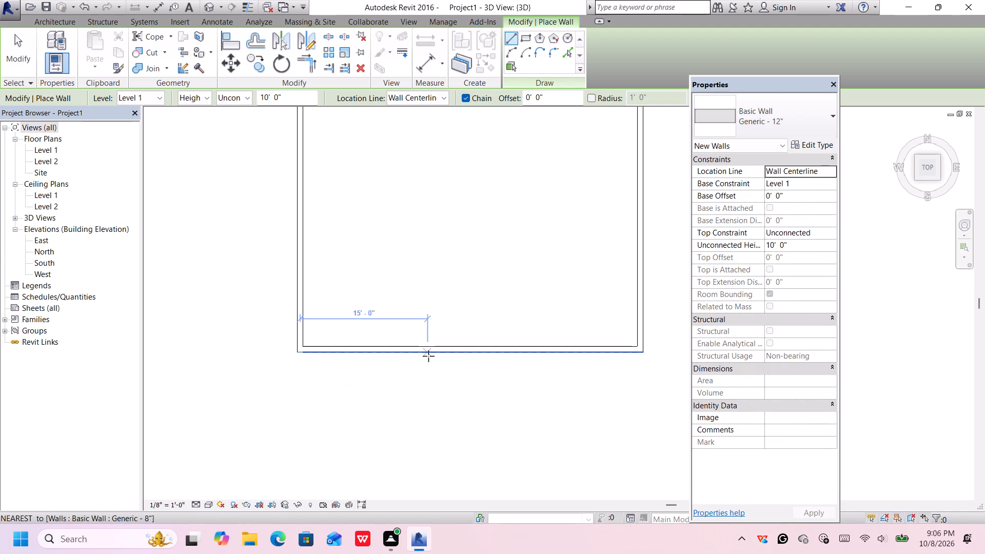
Draw three connected walls projecting south from the south outer wall, enclosing a bay about 13' wide and 10'-10" deep.
drag(430, 357, 435, 363)
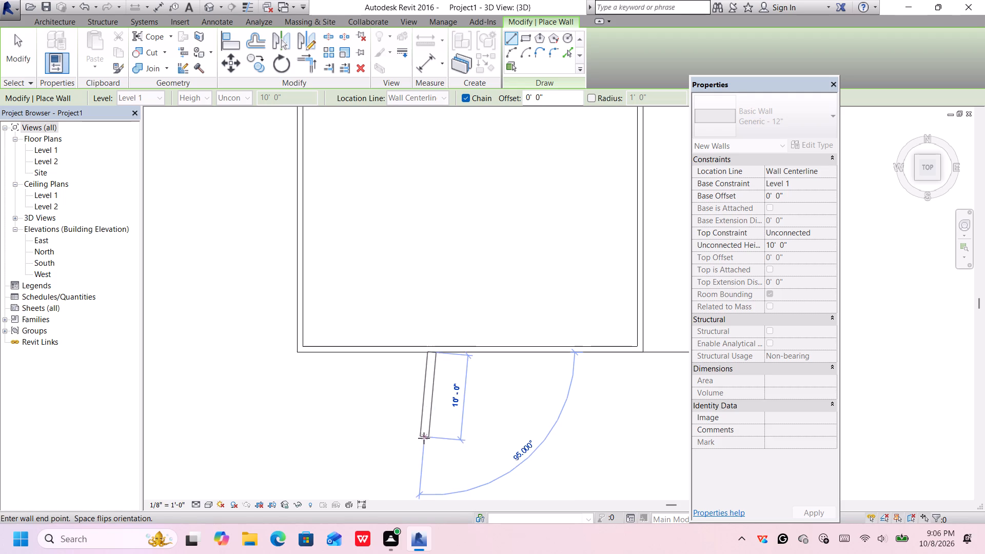
click(430, 440)
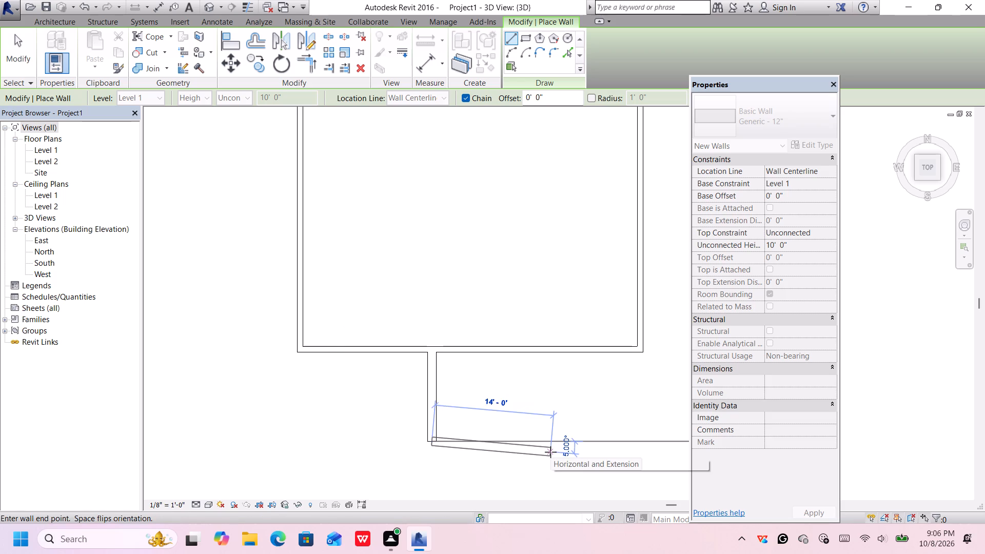
middle_drag(550, 450, 490, 440)
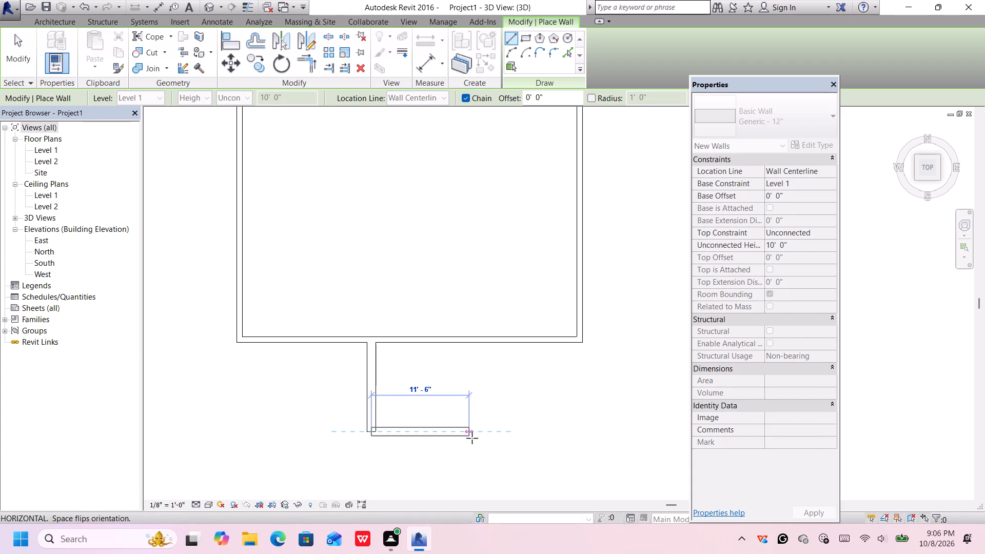
scroll(478, 442, up, 4)
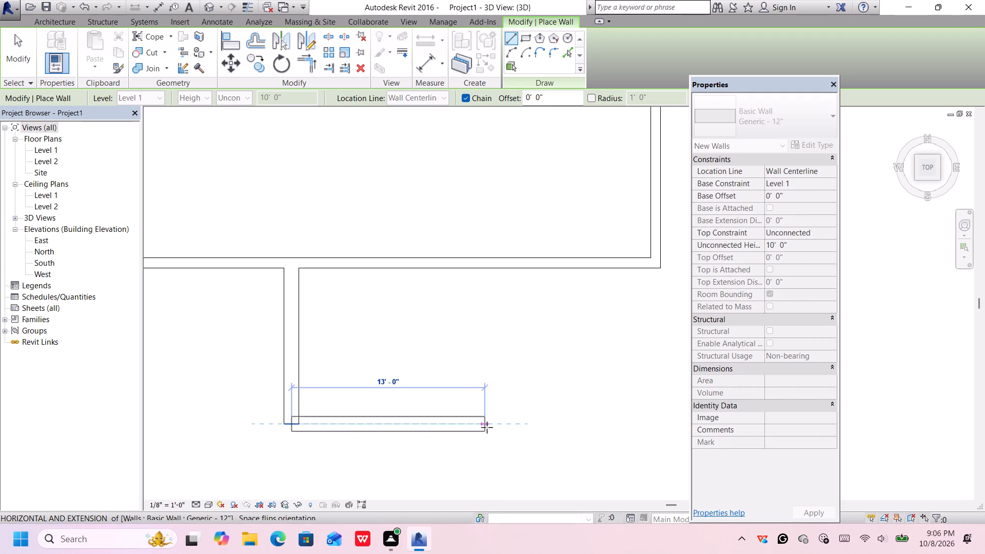
click(486, 427)
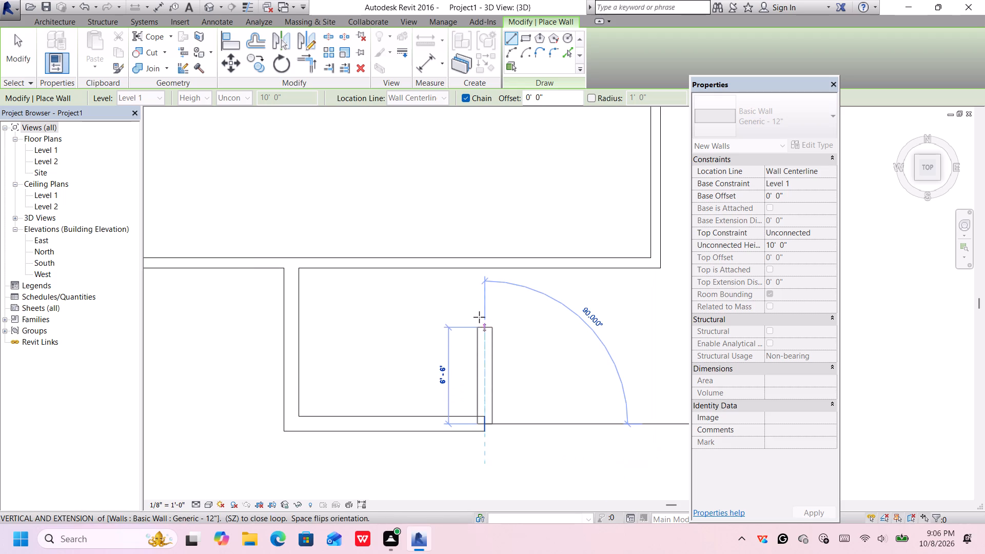
scroll(478, 299, down, 4)
scroll(478, 299, up, 1)
scroll(478, 299, down, 1)
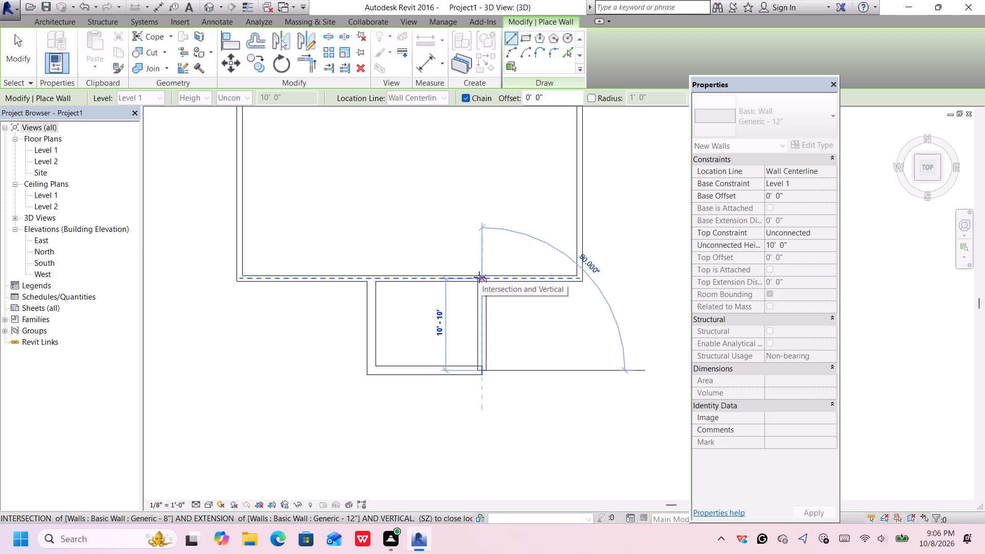
scroll(479, 277, up, 5)
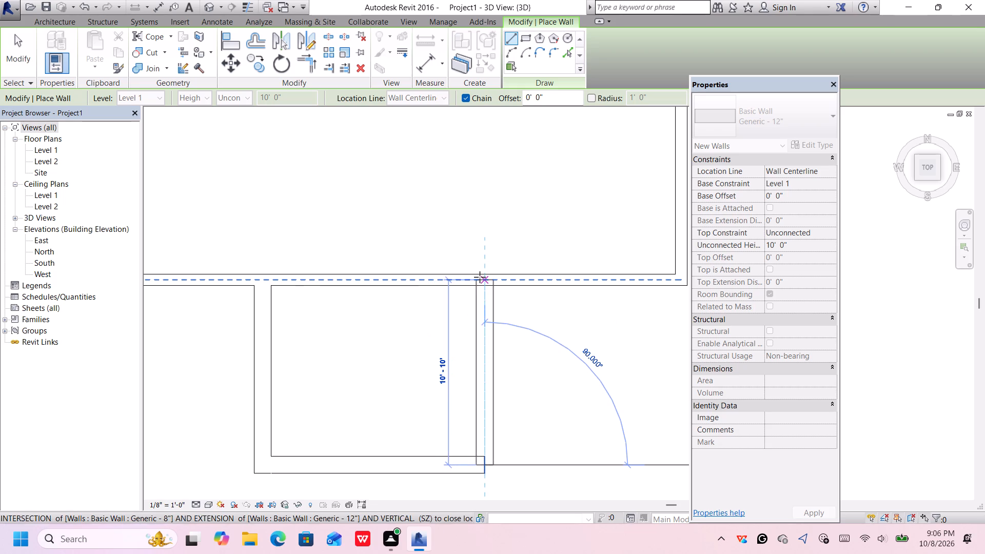
click(480, 276)
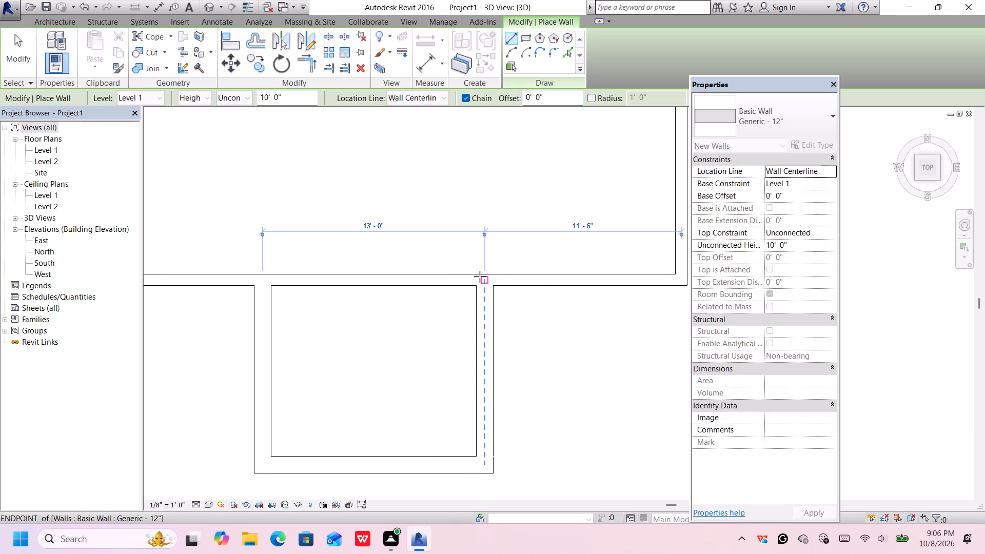
scroll(535, 379, down, 2)
middle_drag(541, 380, 546, 383)
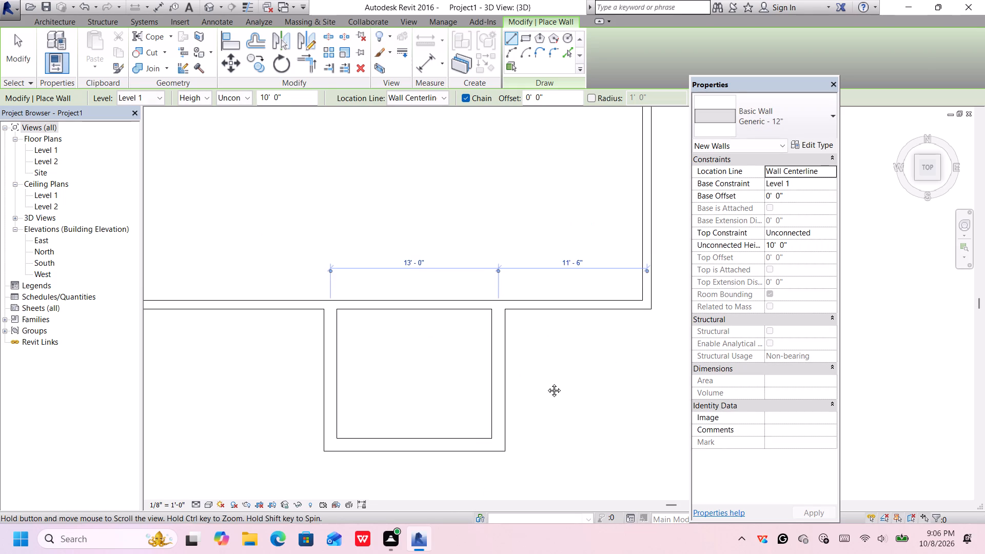
middle_drag(546, 383, 606, 399)
key(Left)
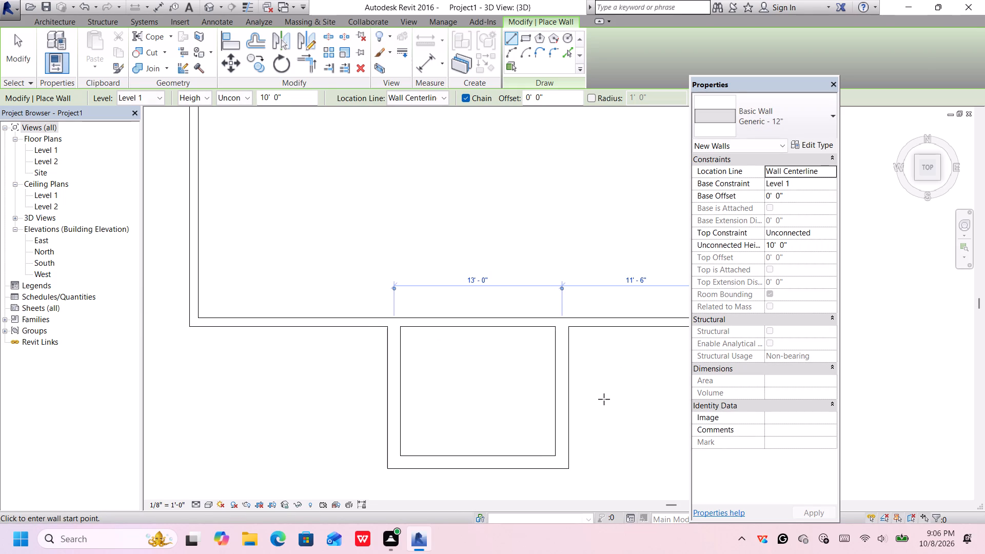
key(Left)
key(Left)
key(Left)
key(Left)
key(Escape)
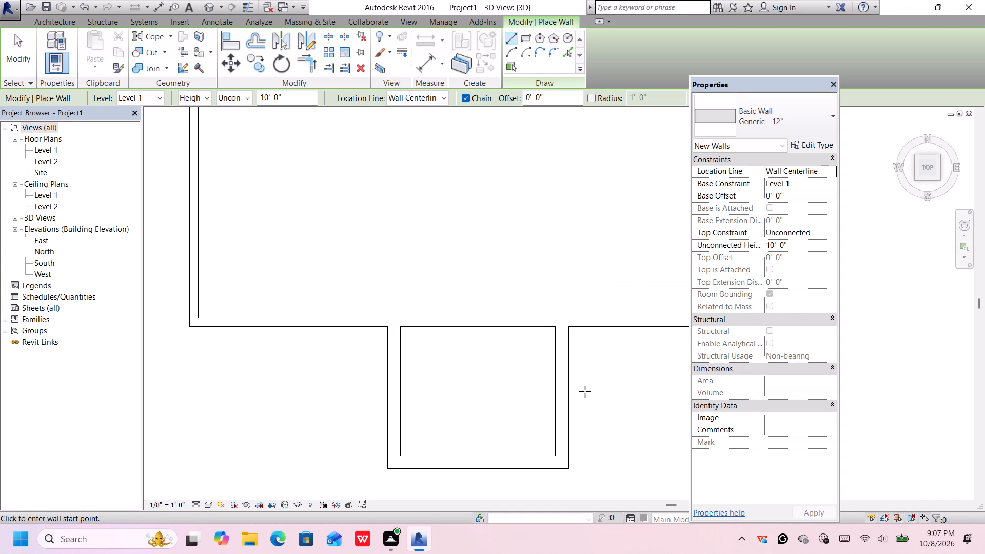
key(Escape)
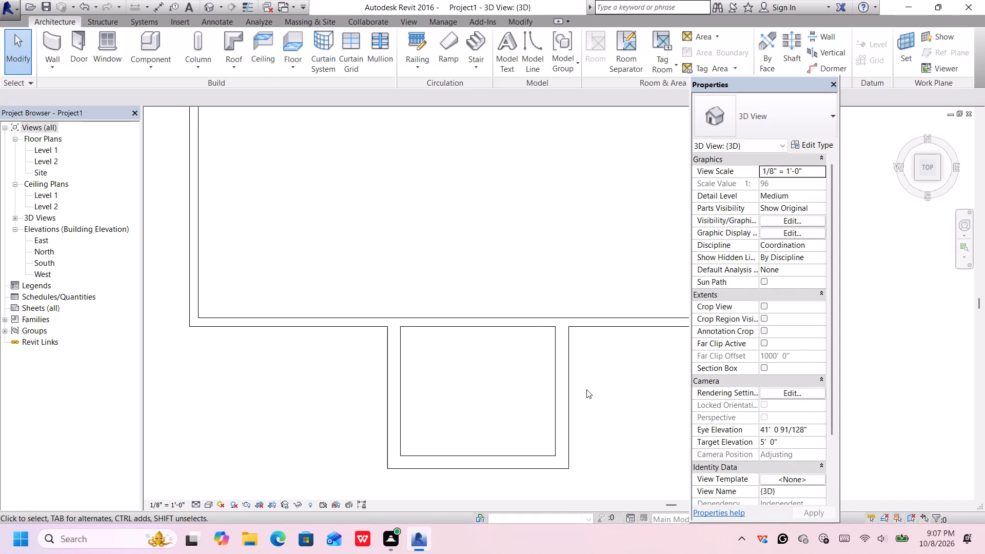
Nudge the three projecting bay walls together westward until the bay is centred along the south outer wall.
drag(586, 389, 359, 474)
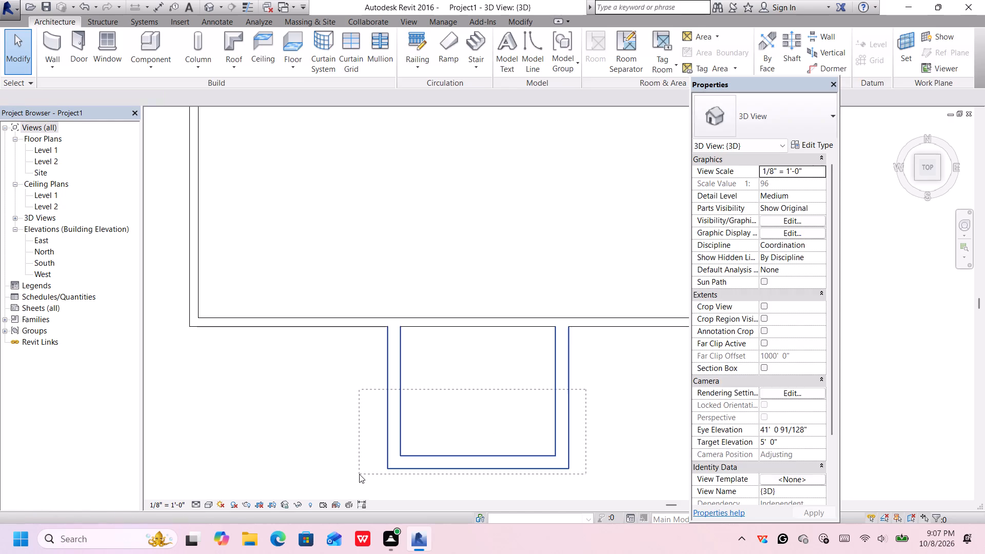
key(Left)
key(Left)
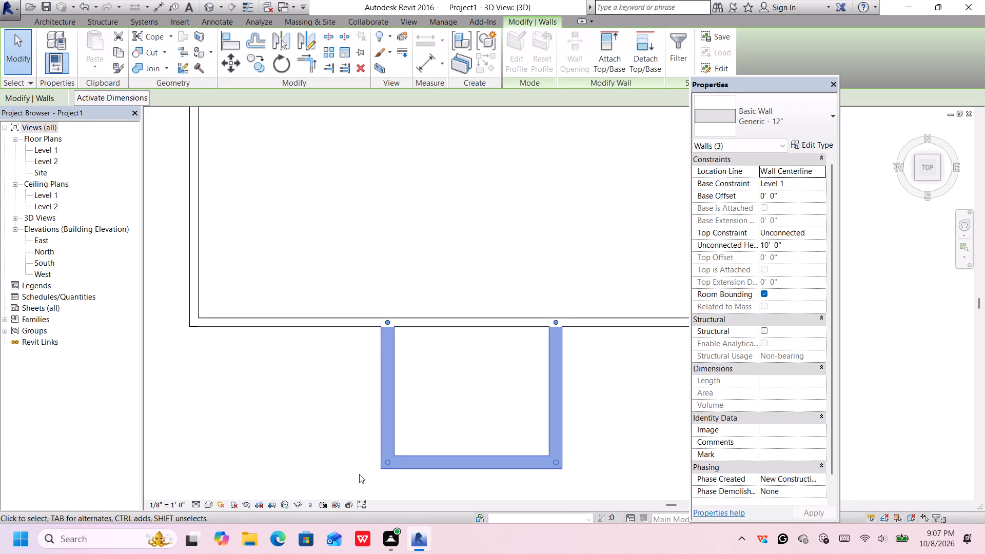
scroll(321, 384, down, 6)
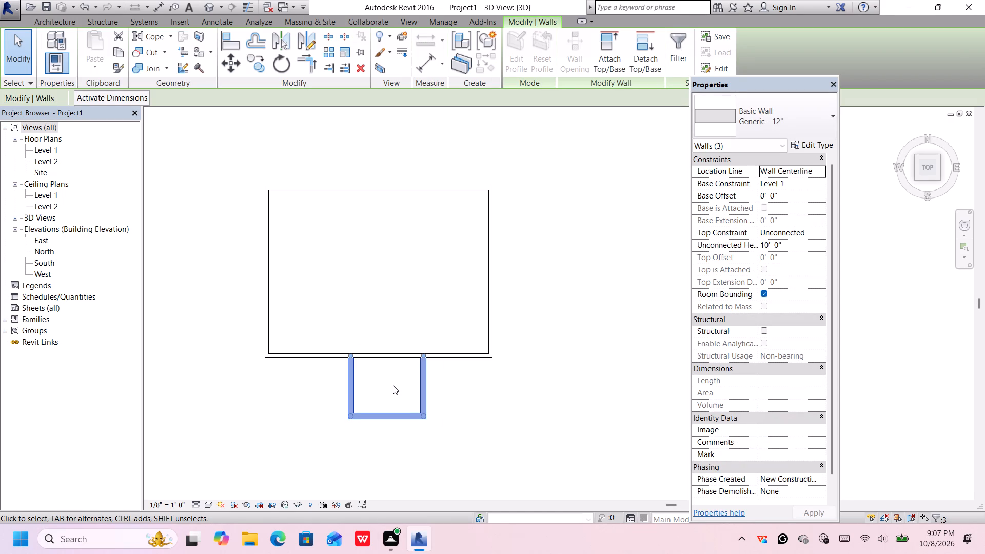
key(Left)
key(Left)
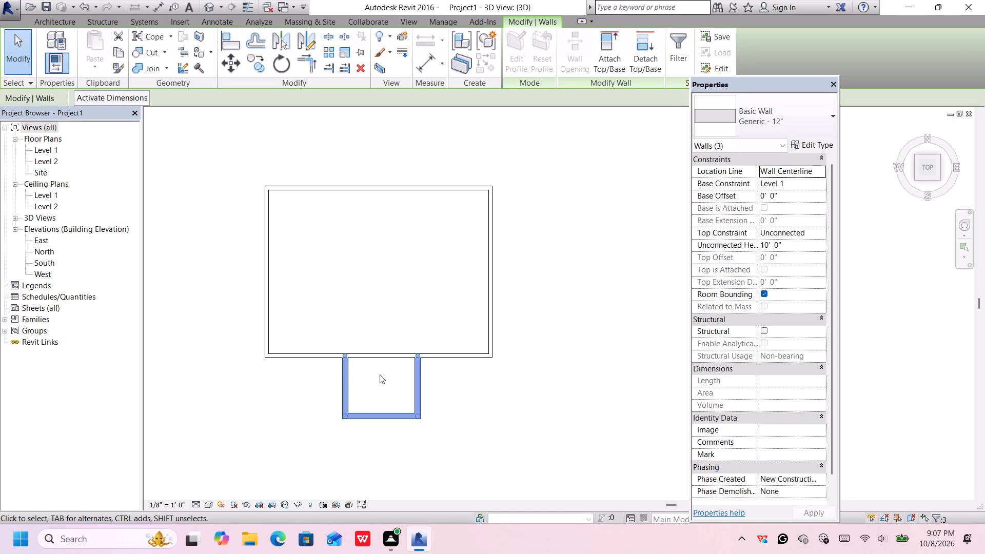
click(511, 285)
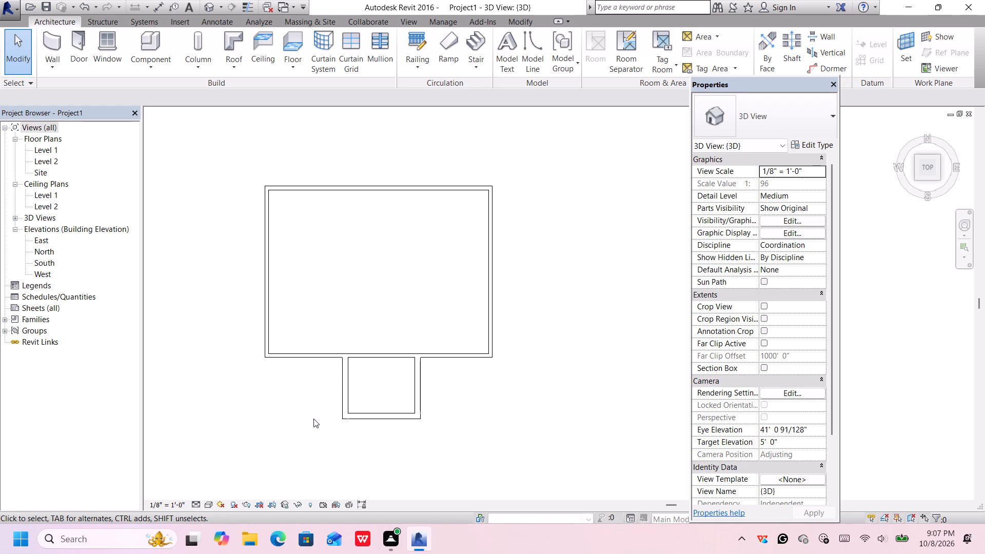
middle_drag(313, 419, 331, 417)
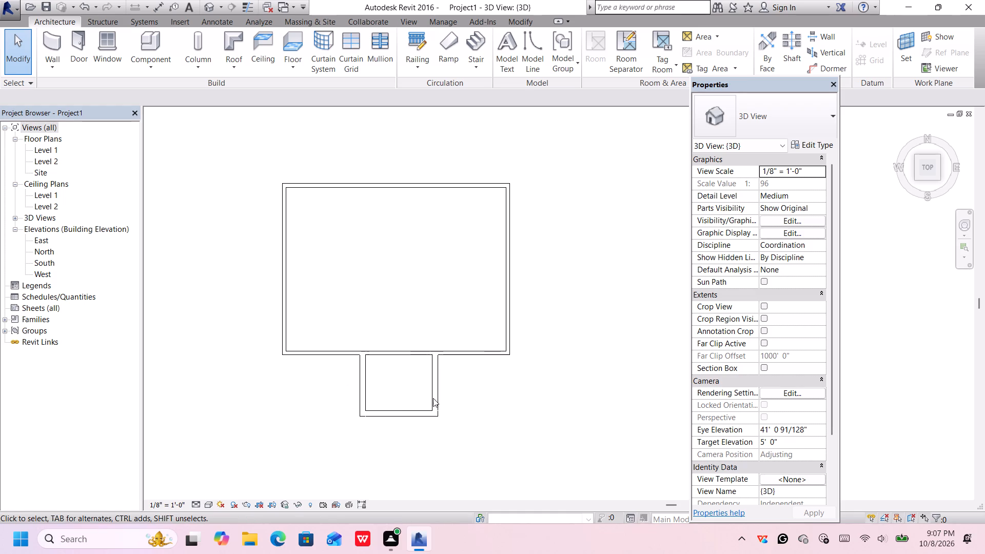
drag(462, 380, 339, 429)
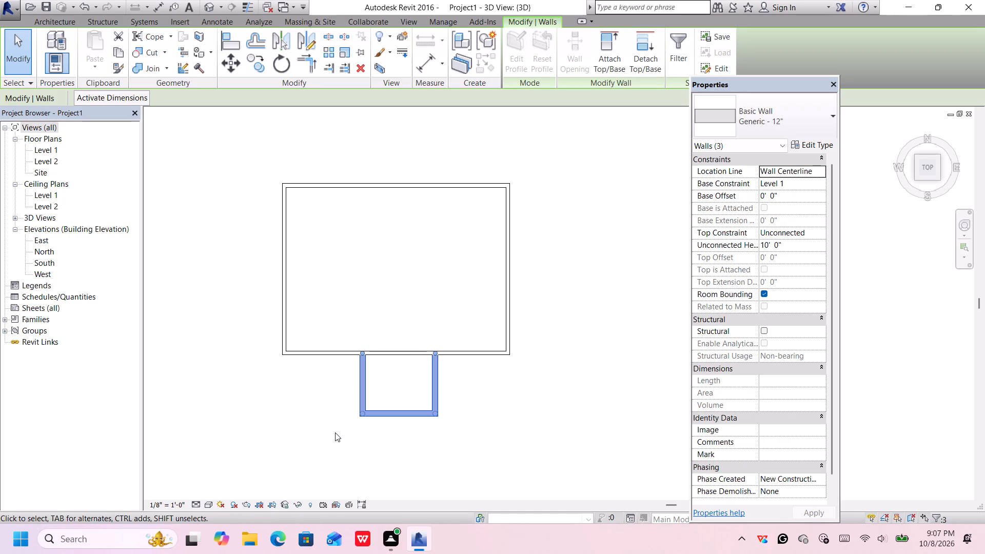
key(Left)
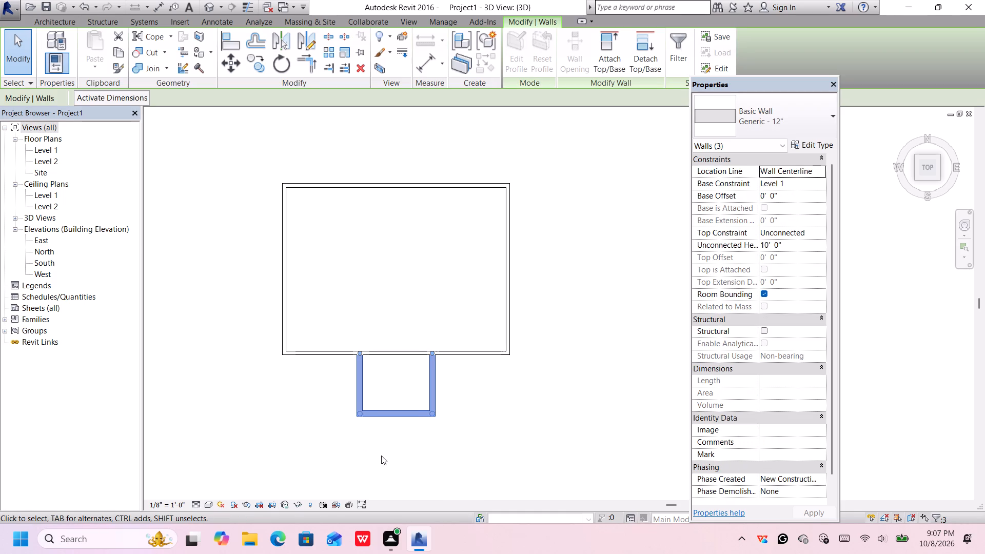
Nudge the three projecting bay walls together one increment east along the south outer wall and deselect them.
key(Right)
click(376, 465)
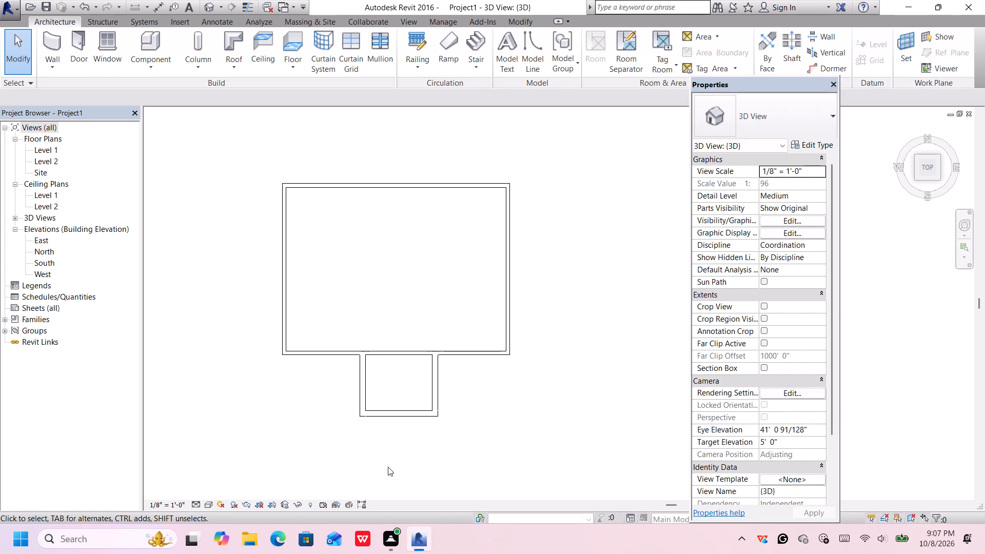
Examine the bay's position and proportions against the main rectangle of outer walls from above.
scroll(389, 464, down, 1)
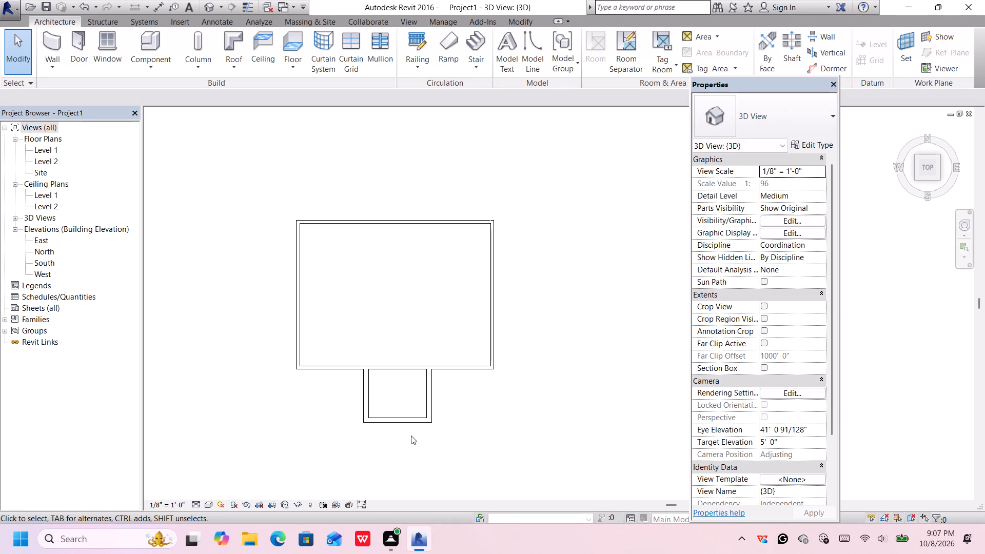
middle_drag(425, 414, 441, 430)
scroll(426, 415, down, 3)
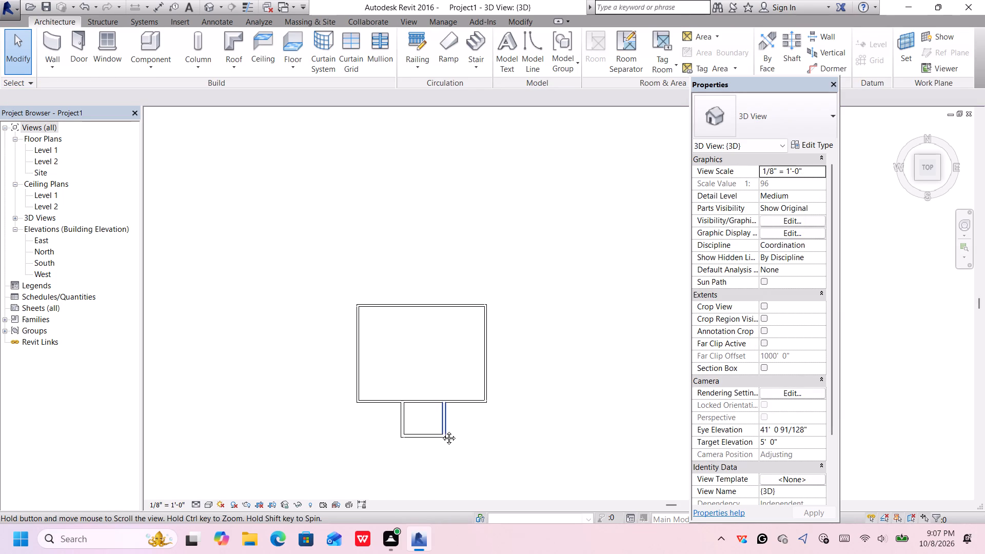
middle_drag(441, 430, 440, 429)
scroll(440, 429, down, 1)
scroll(444, 421, up, 2)
middle_drag(455, 423, 465, 402)
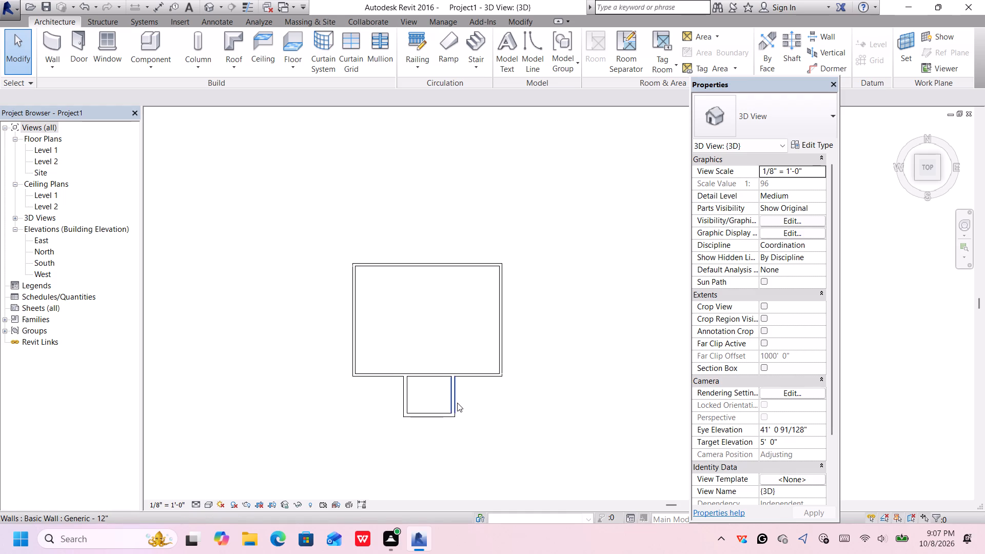
scroll(456, 403, up, 3)
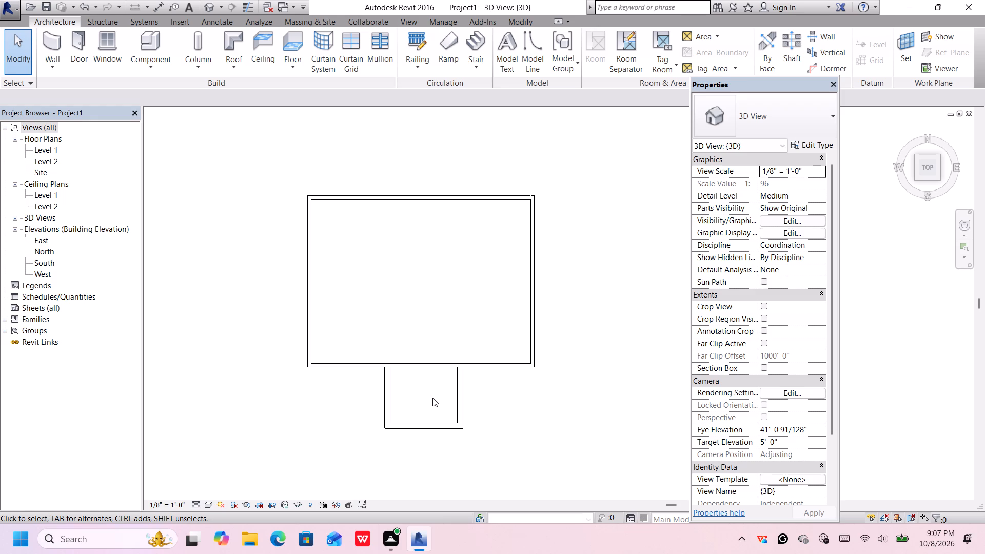
scroll(431, 396, up, 1)
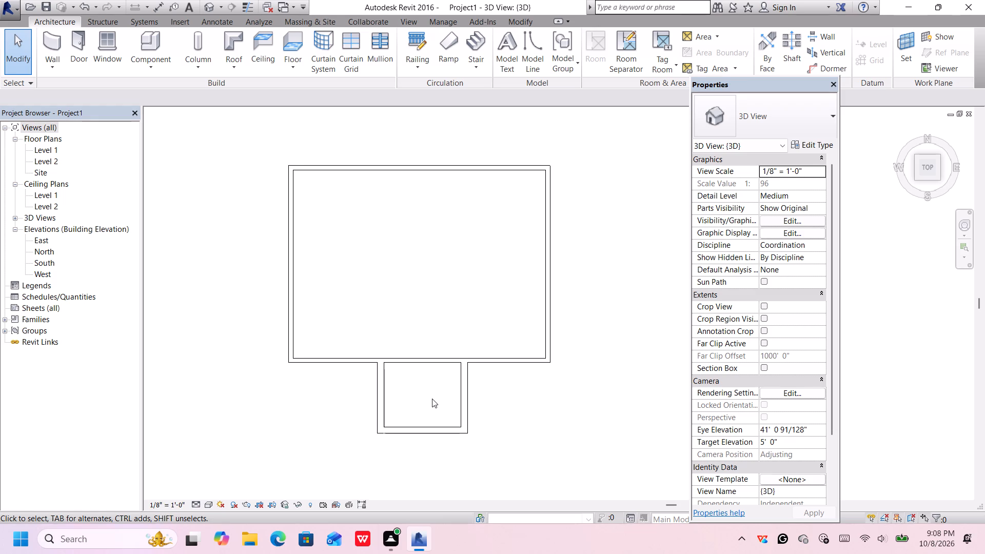
middle_drag(432, 399, 458, 385)
middle_drag(397, 400, 402, 401)
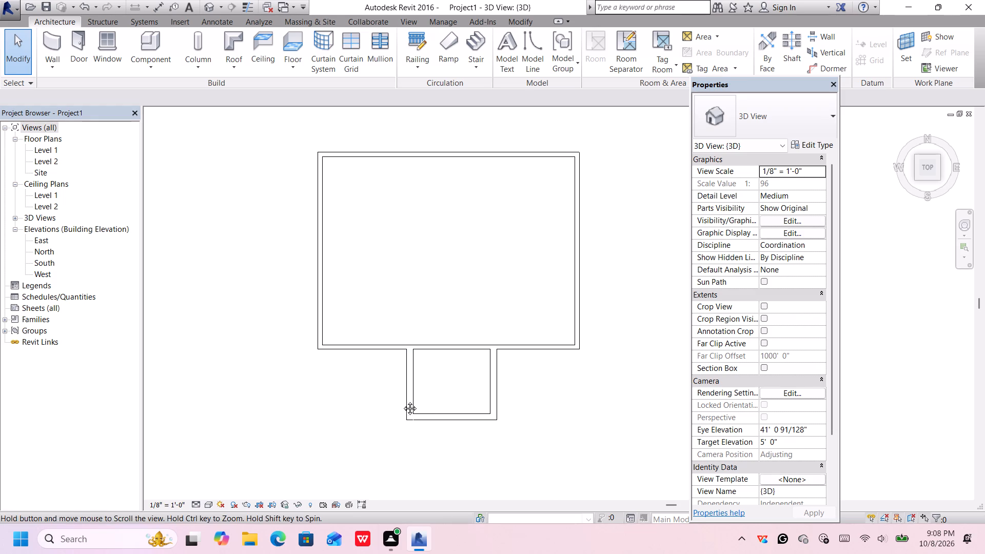
middle_drag(402, 401, 410, 404)
scroll(407, 405, up, 1)
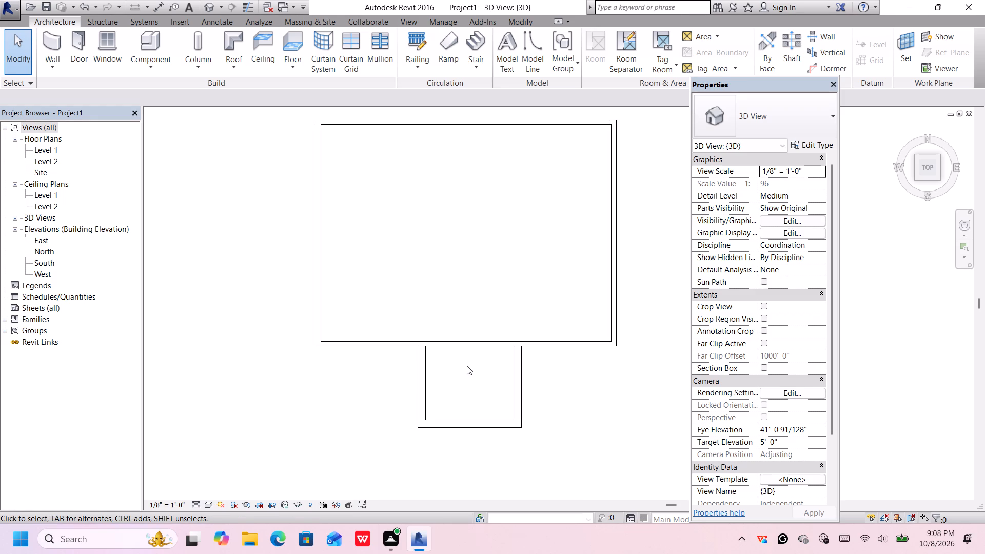
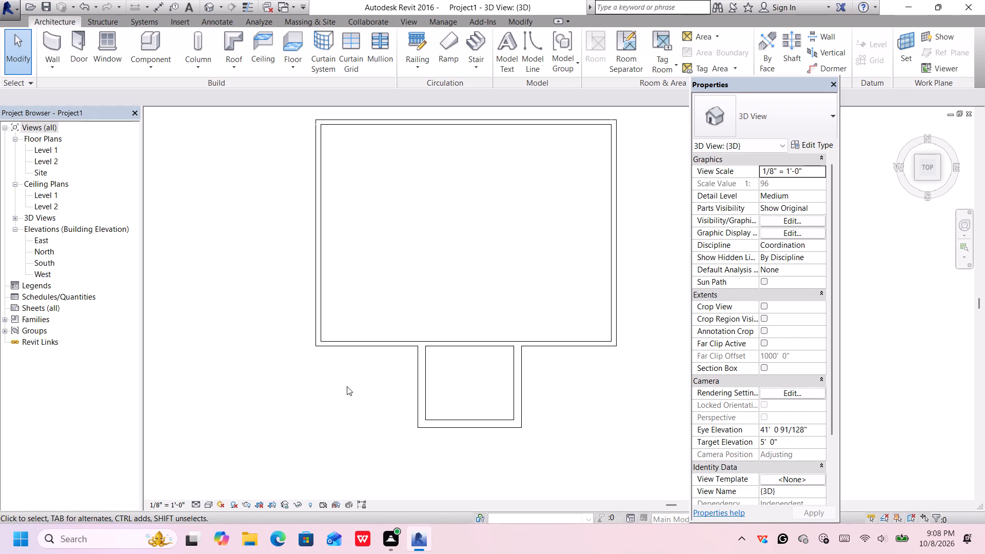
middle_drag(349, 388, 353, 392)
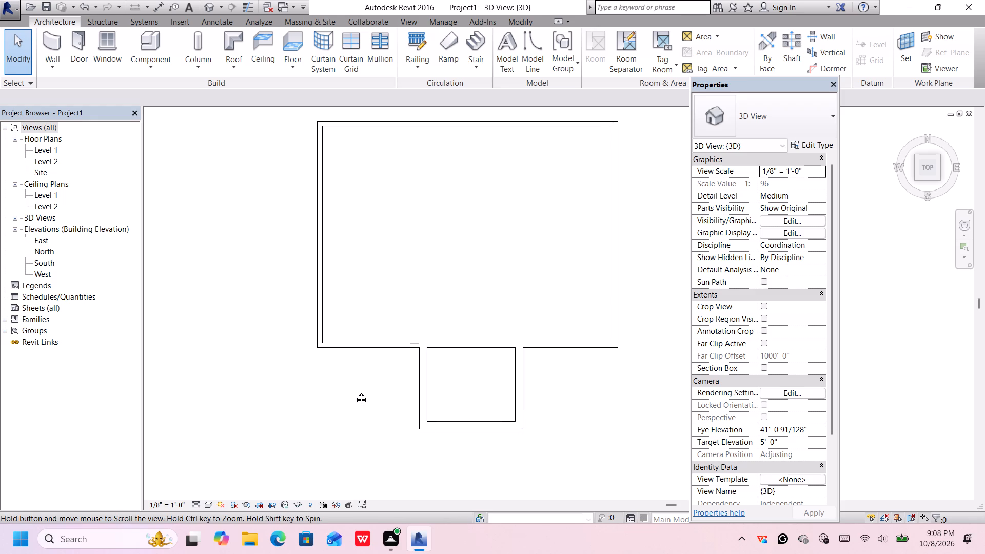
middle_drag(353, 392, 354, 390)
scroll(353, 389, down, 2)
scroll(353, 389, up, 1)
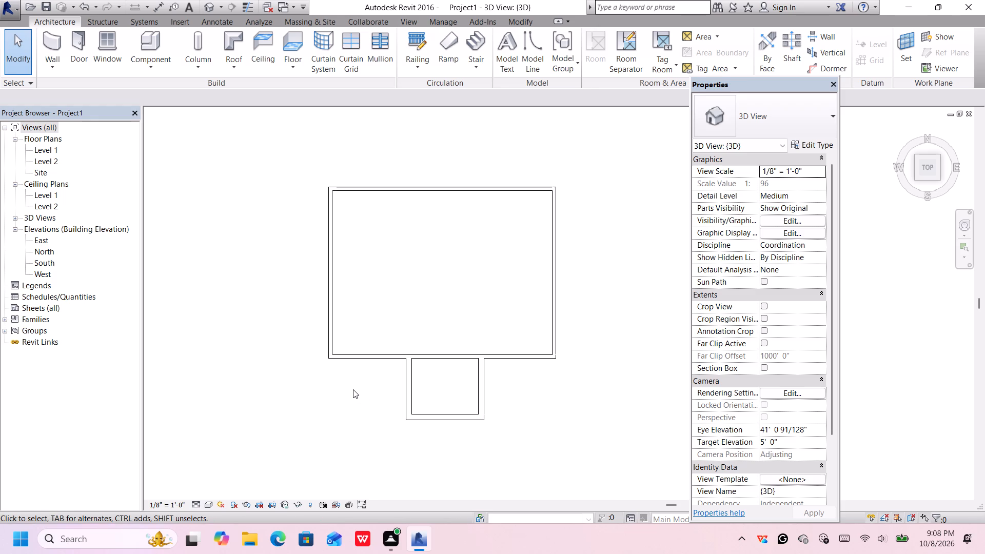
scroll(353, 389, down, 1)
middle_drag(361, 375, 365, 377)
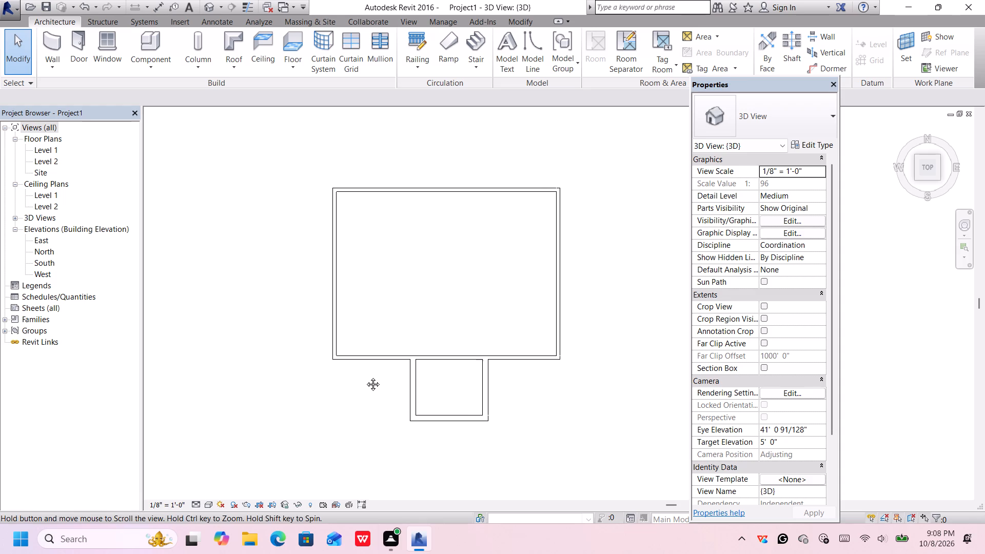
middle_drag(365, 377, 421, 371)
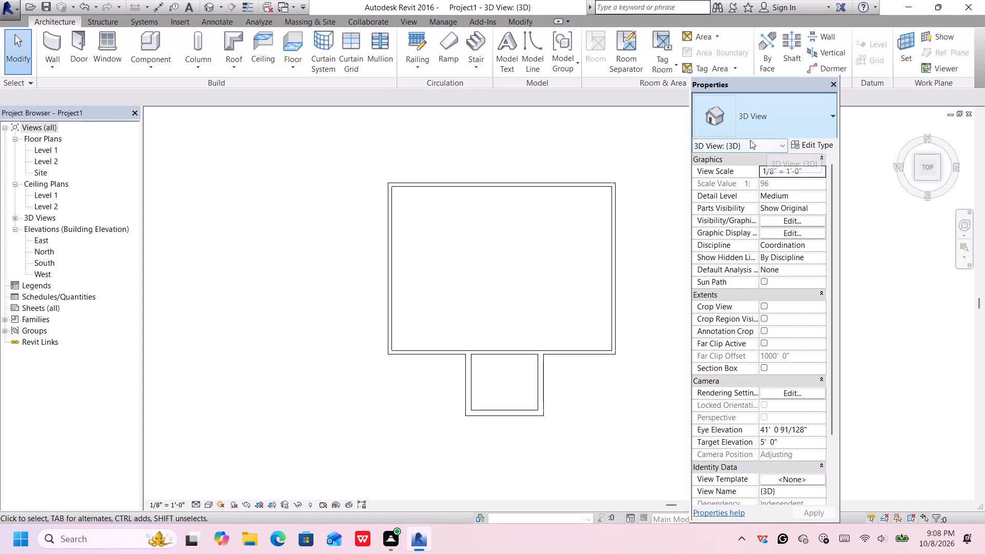
Draw a Generic - 8" wall 4'-6" long west of the bay, in line with its south wall and ending in line with the west outer wall.
click(53, 44)
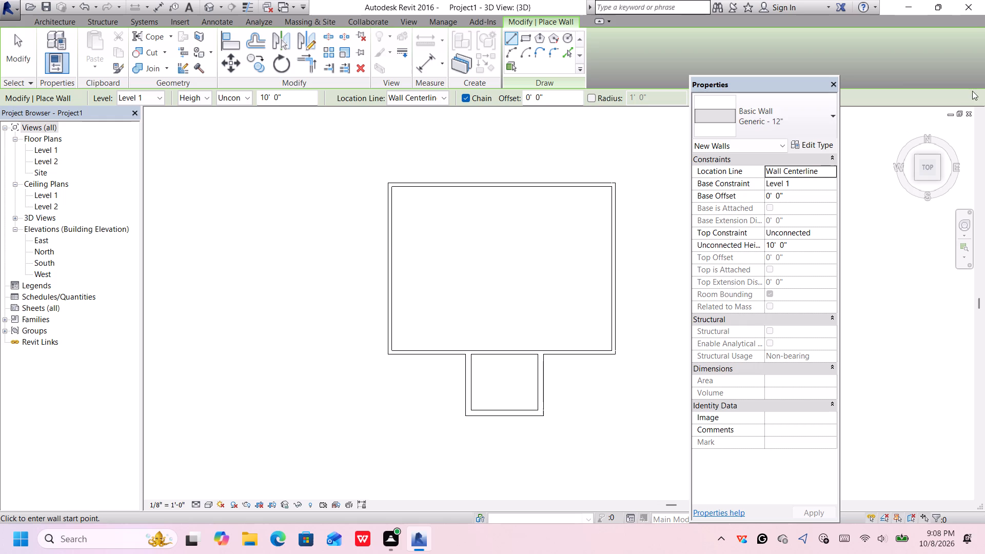
click(753, 127)
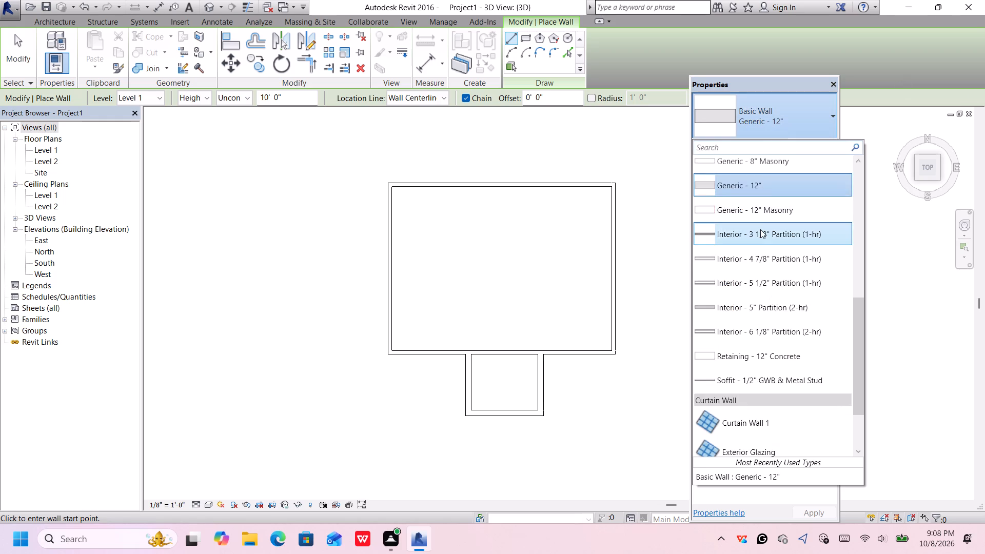
scroll(760, 229, up, 4)
click(765, 201)
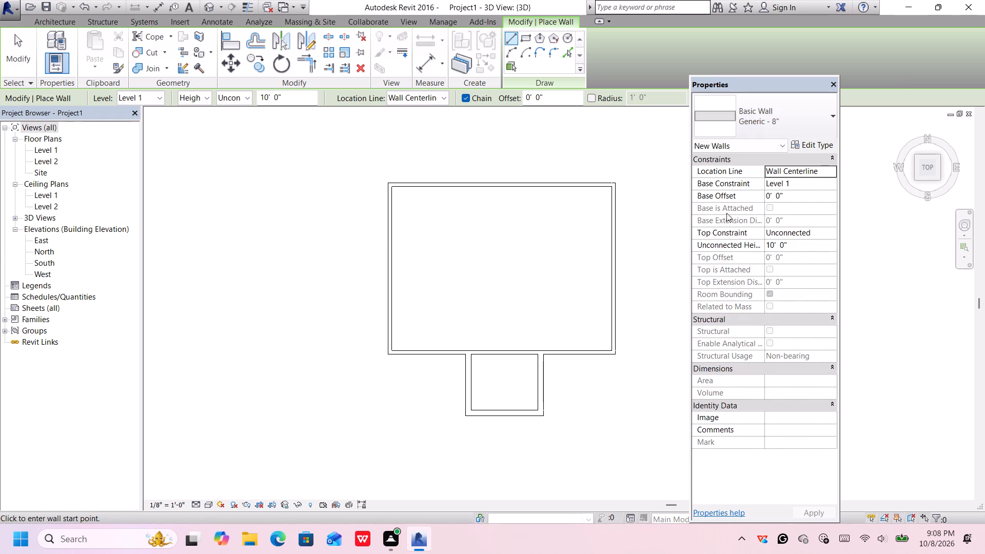
click(809, 105)
scroll(772, 179, up, 3)
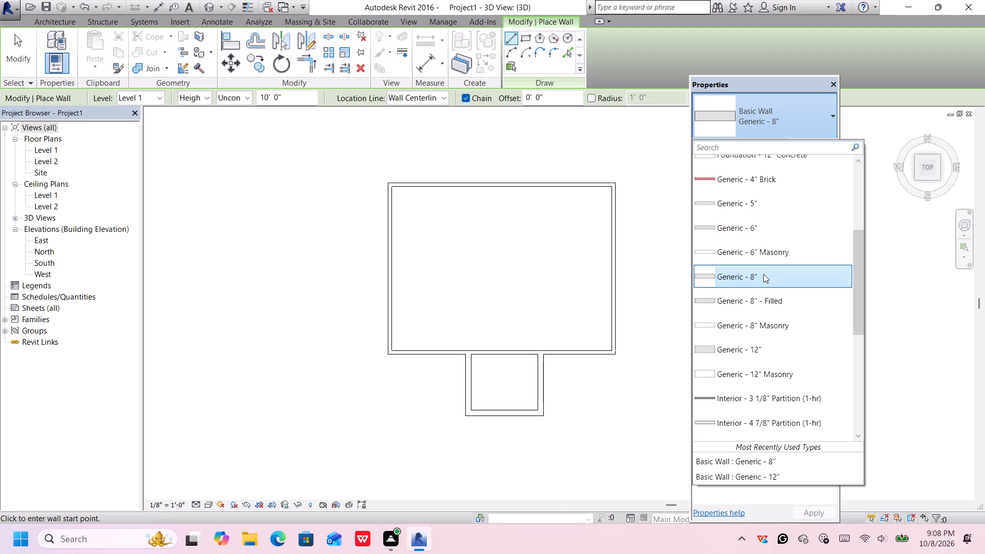
click(763, 274)
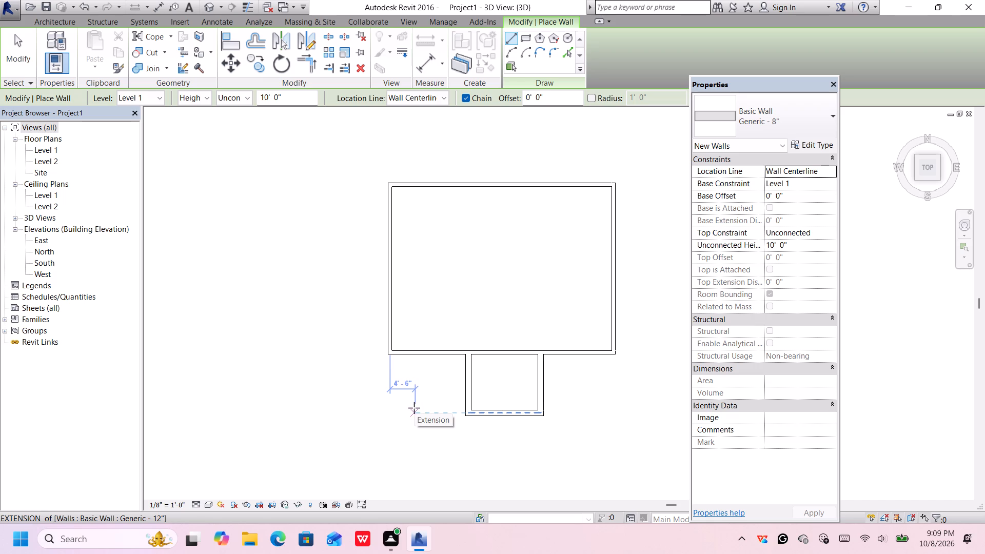
click(414, 408)
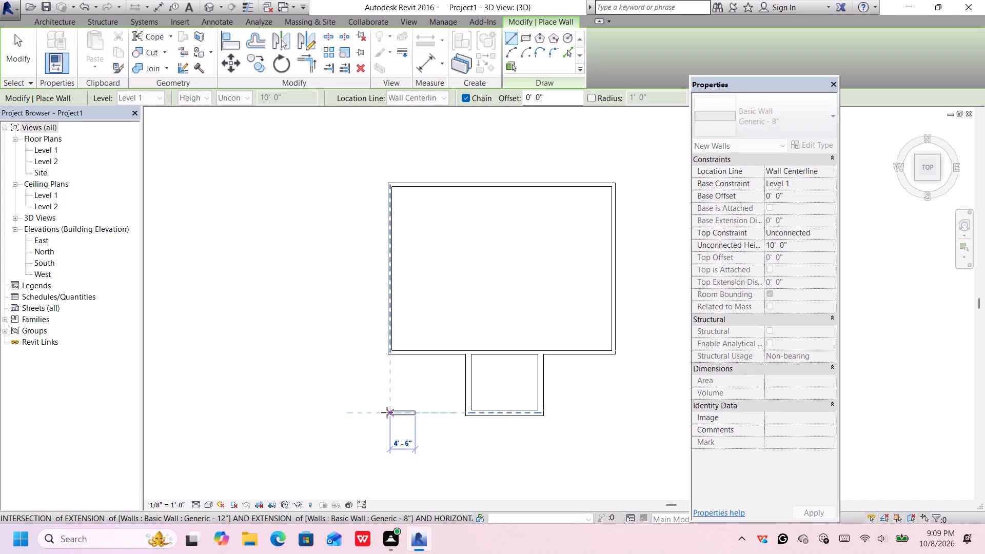
click(386, 411)
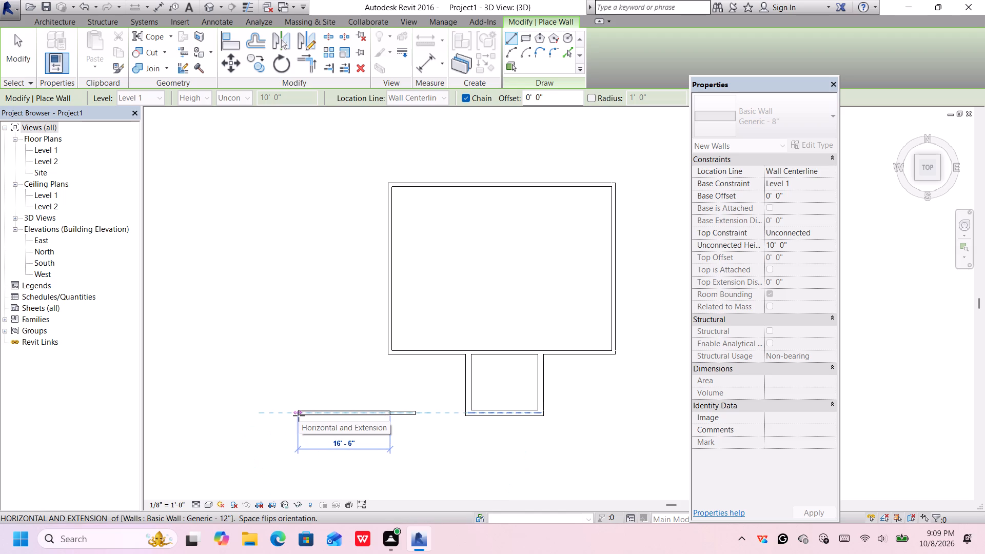
key(Escape)
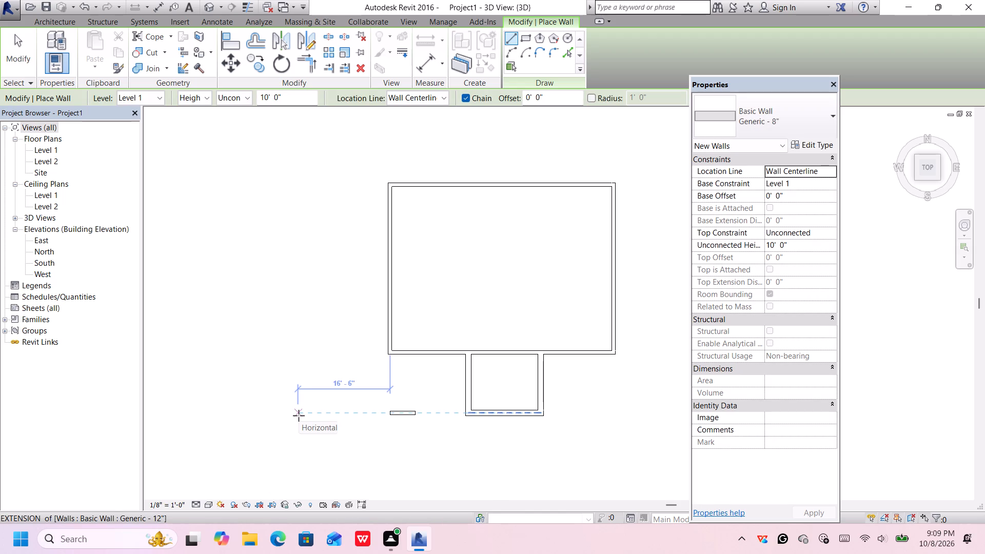
Draw a 4'-0" Generic - 8" wall east of the bay, in line with its south wall and ending in line with the east outer wall.
click(590, 415)
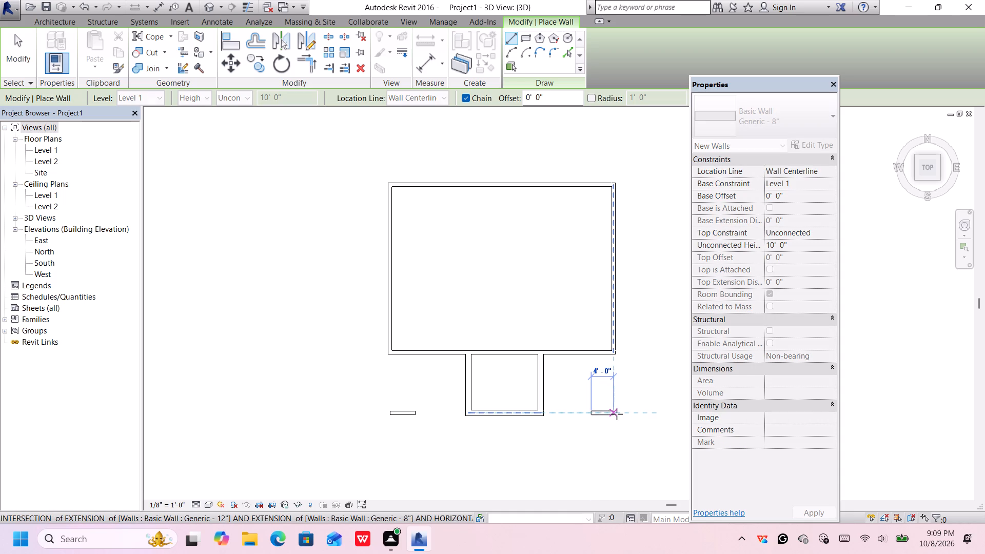
click(619, 413)
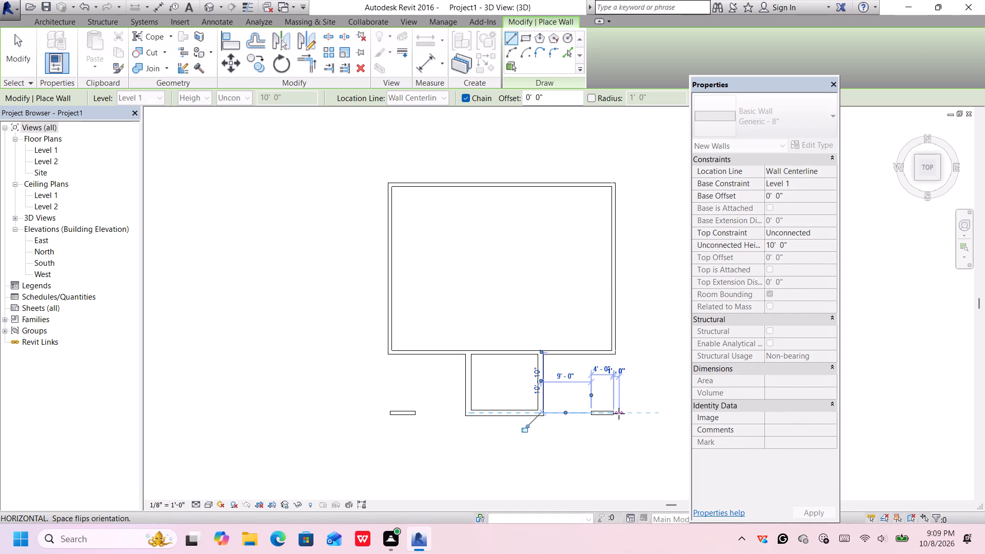
key(space)
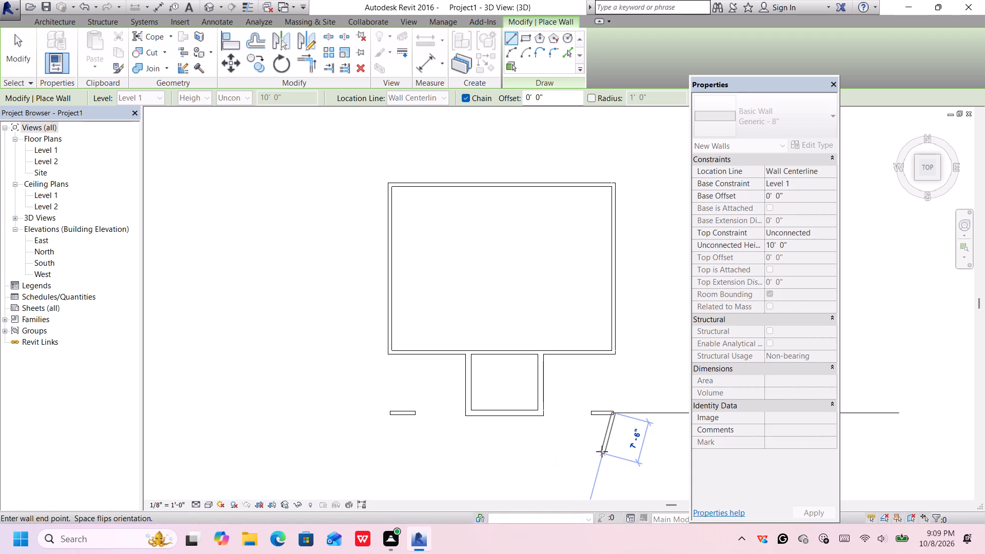
key(Escape)
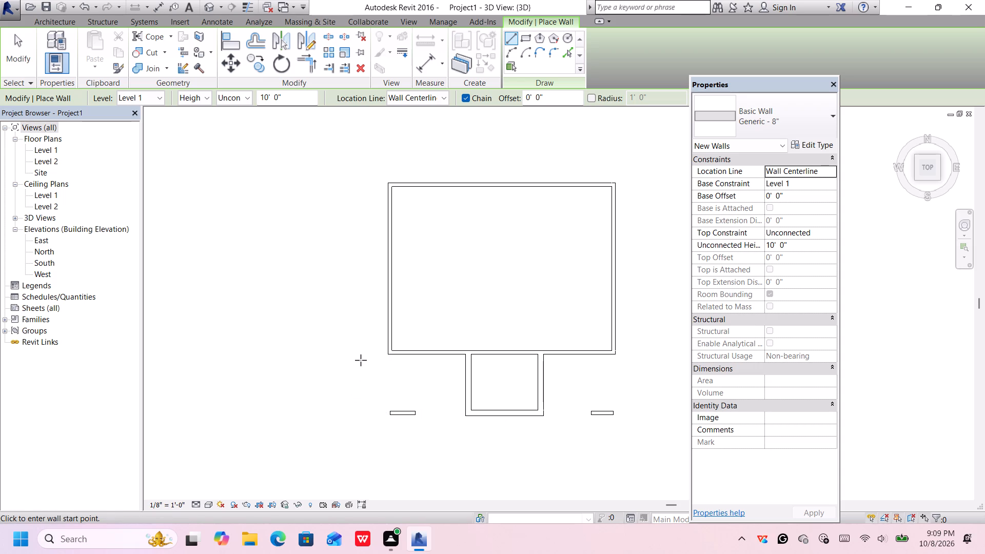
Draw a short, detached east-west wall west of the building, level with the southern part of the west outer wall.
middle_drag(360, 361, 377, 387)
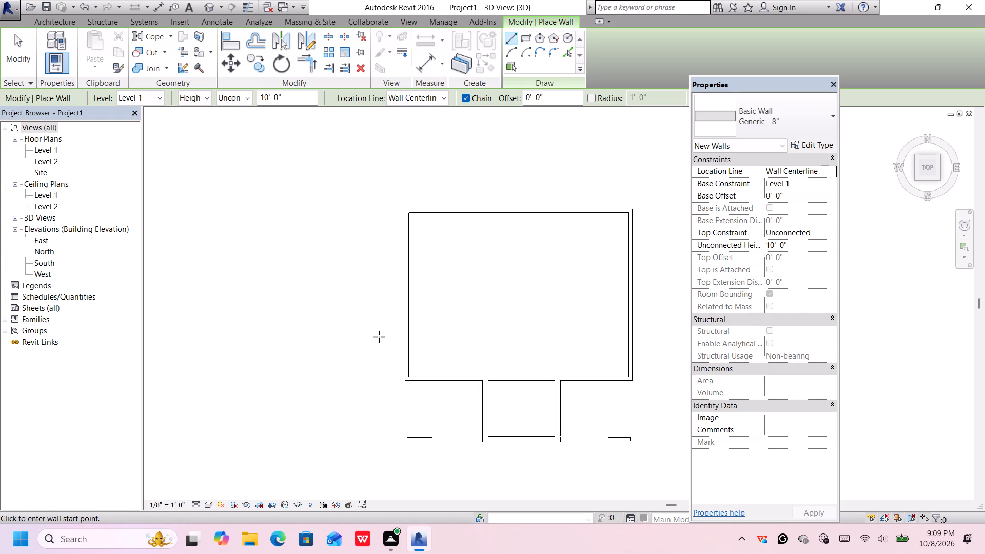
middle_drag(378, 336, 389, 364)
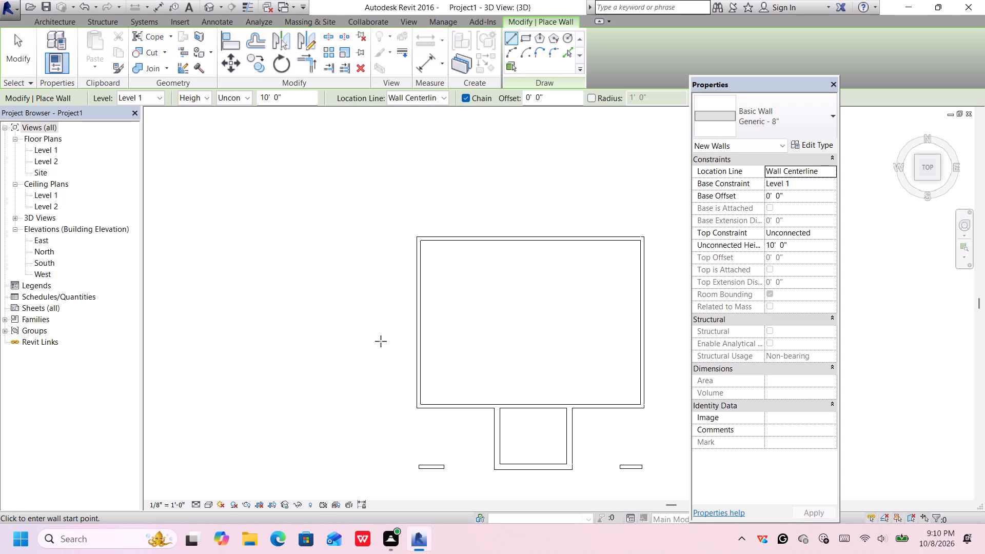
middle_drag(383, 340, 444, 333)
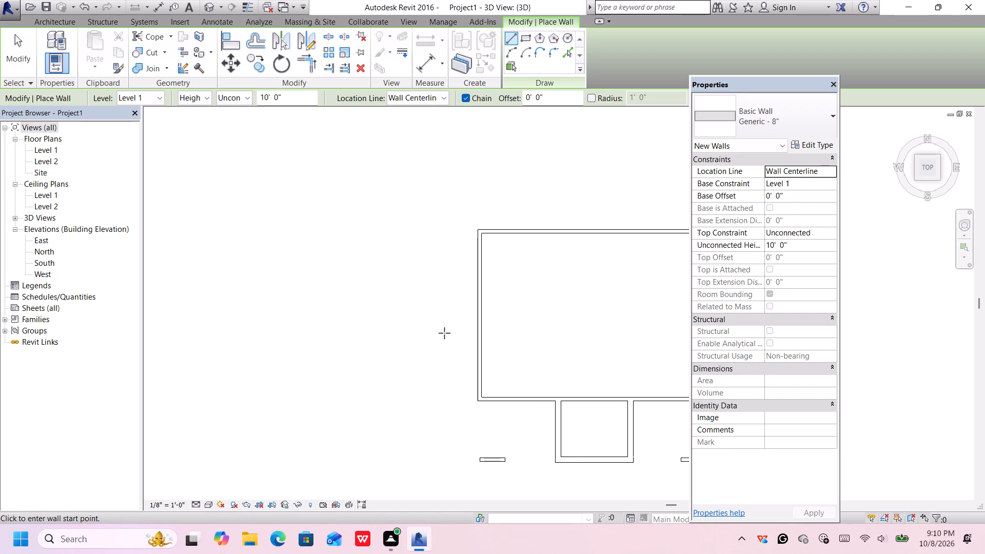
scroll(433, 337, up, 1)
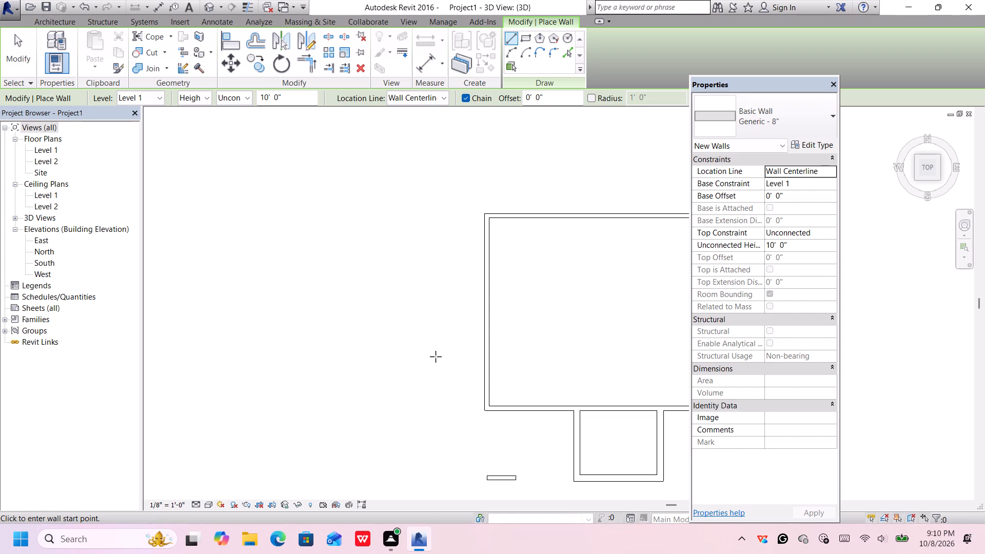
click(431, 359)
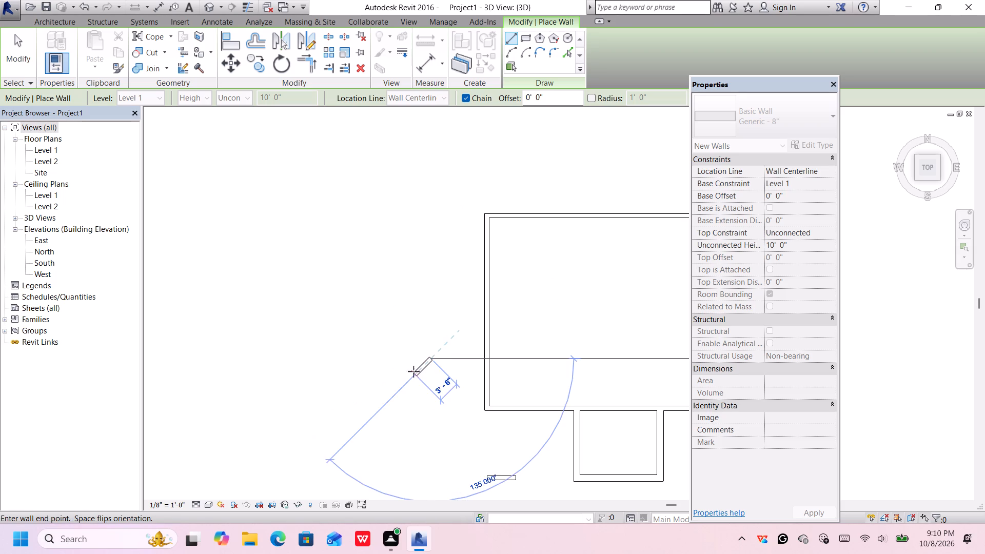
click(397, 353)
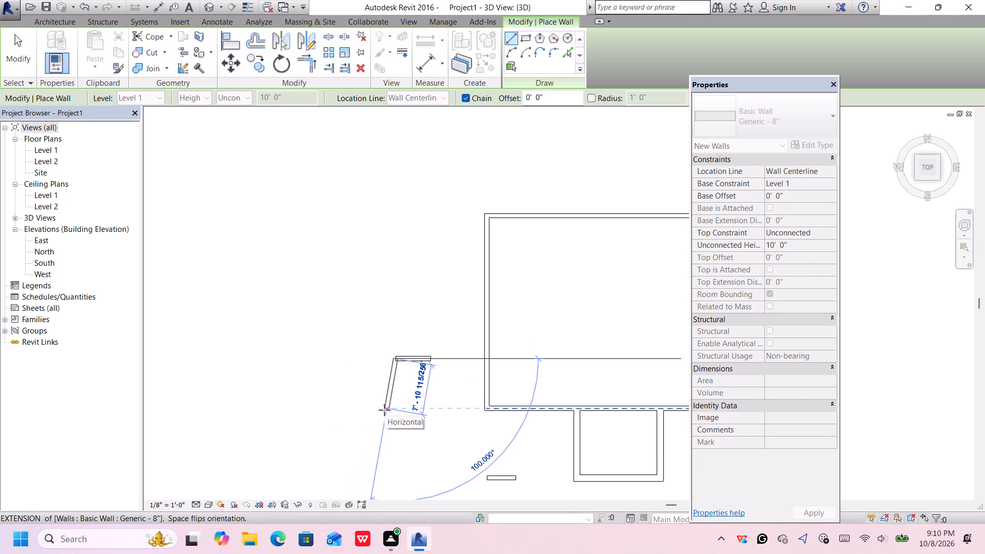
key(Return)
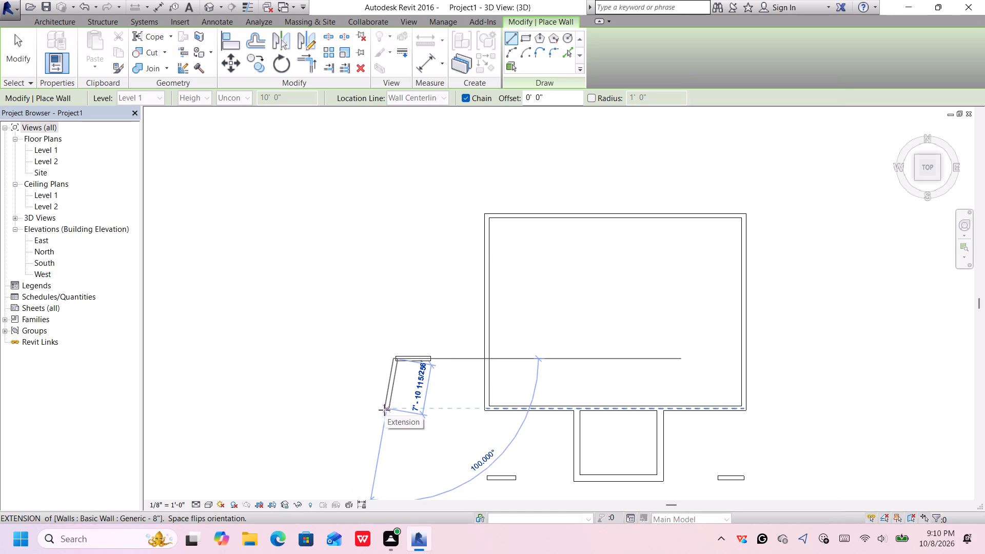
key(Escape)
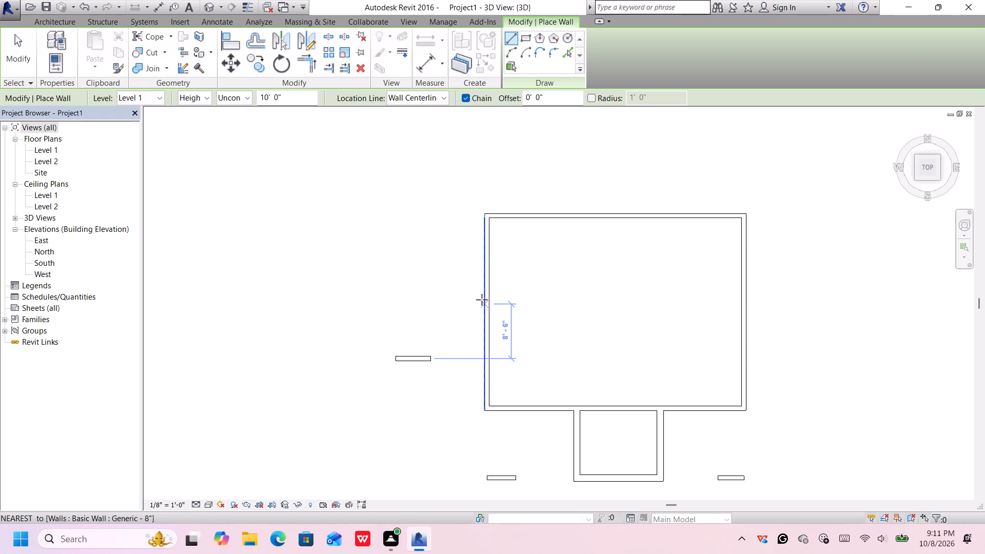
Draw a wall about 13'-10" long westward from the northwest corner, ending in line with the detached west wall's outer end.
middle_drag(482, 245, 486, 279)
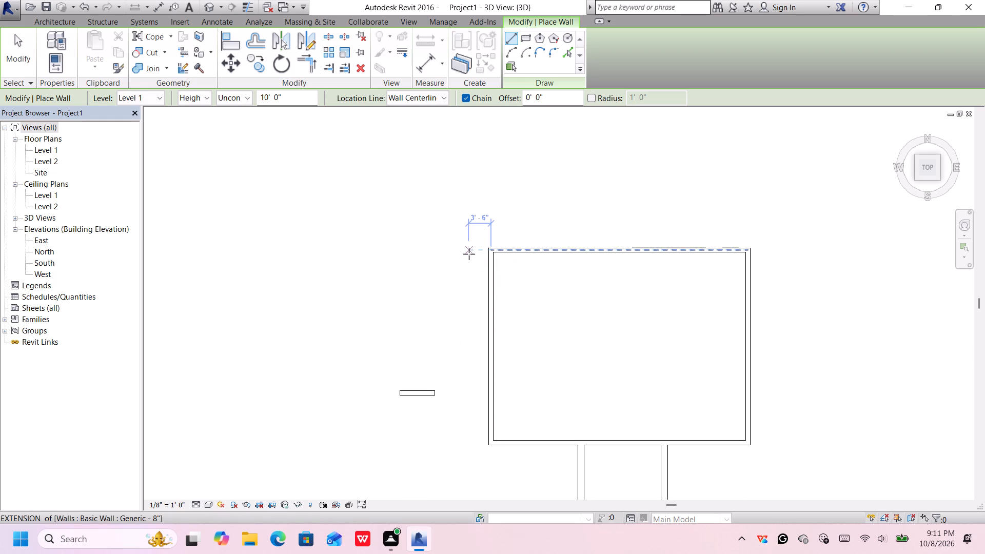
scroll(479, 258, up, 1)
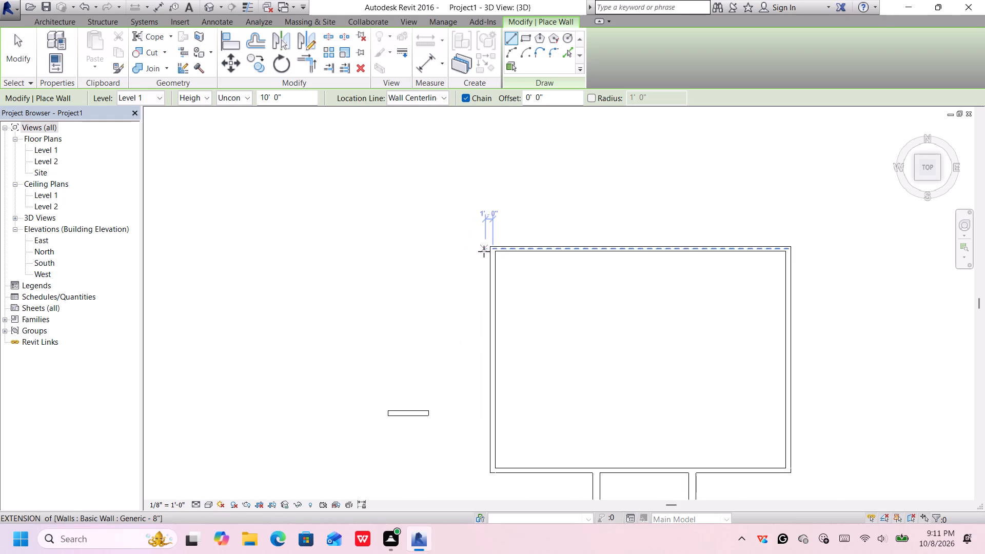
scroll(484, 251, up, 1)
click(488, 245)
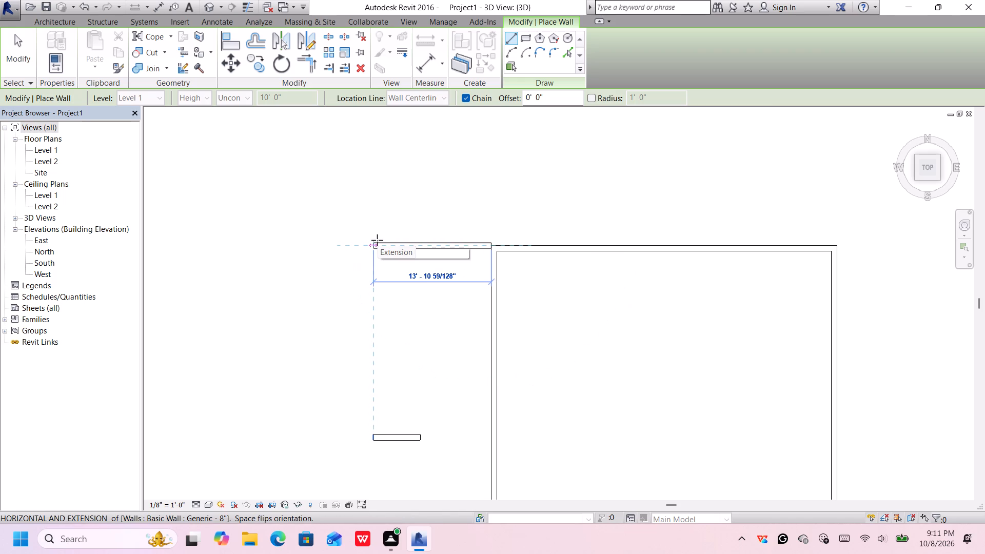
click(377, 240)
scroll(479, 422, down, 1)
scroll(479, 422, up, 1)
middle_drag(450, 427, 456, 392)
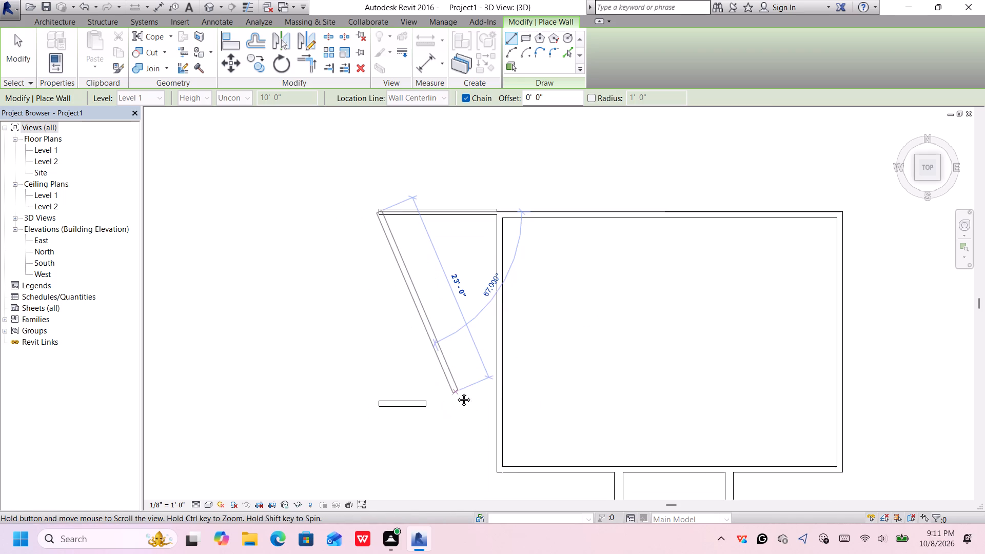
middle_drag(456, 392, 456, 388)
key(Escape)
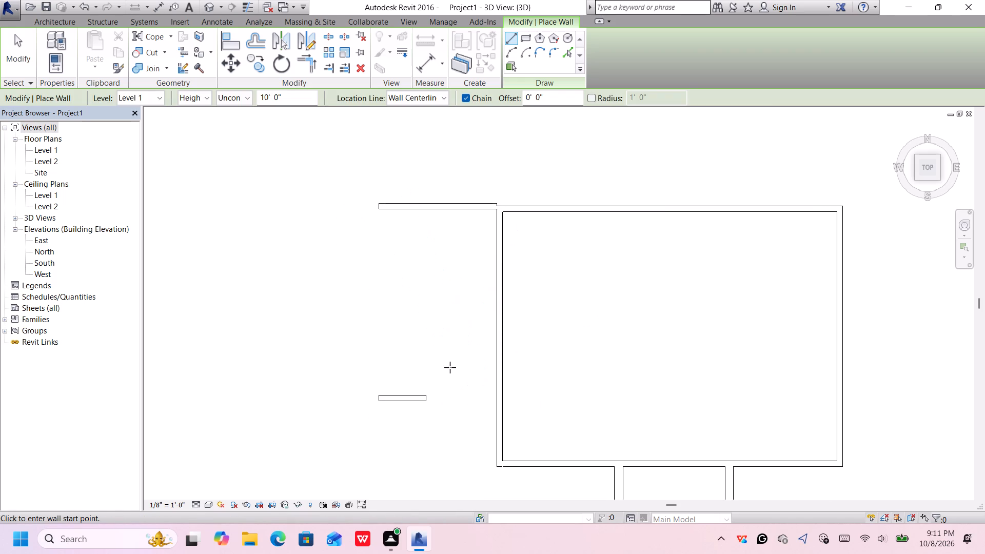
Draw a wall eastward from the southeast corner of the main rectangle, in line with the south outer wall.
middle_drag(450, 367, 446, 342)
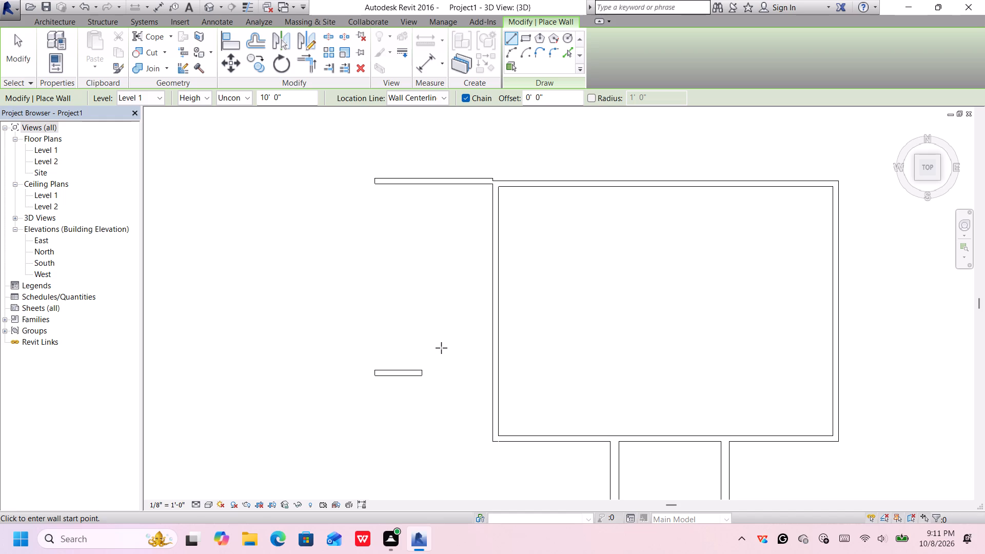
scroll(440, 349, down, 5)
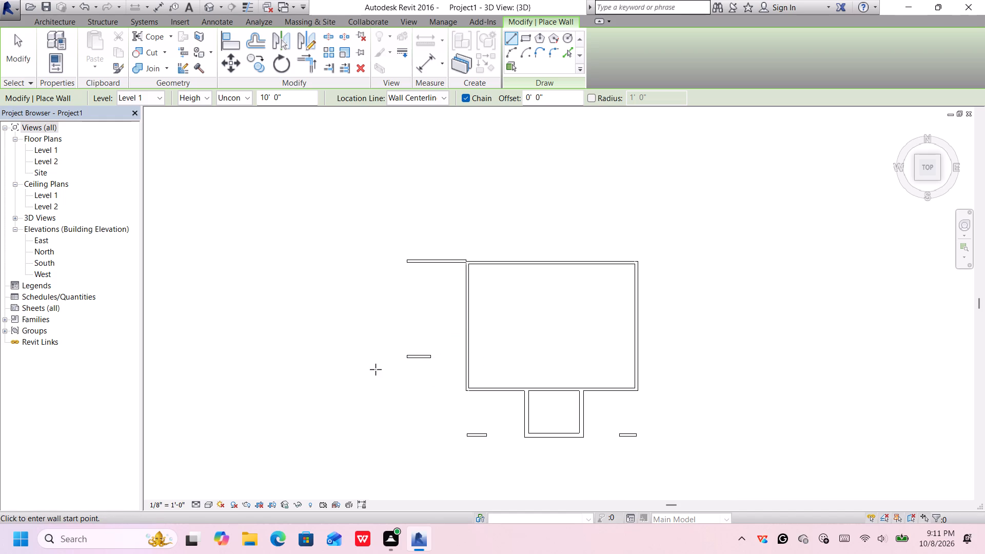
middle_drag(585, 325, 526, 369)
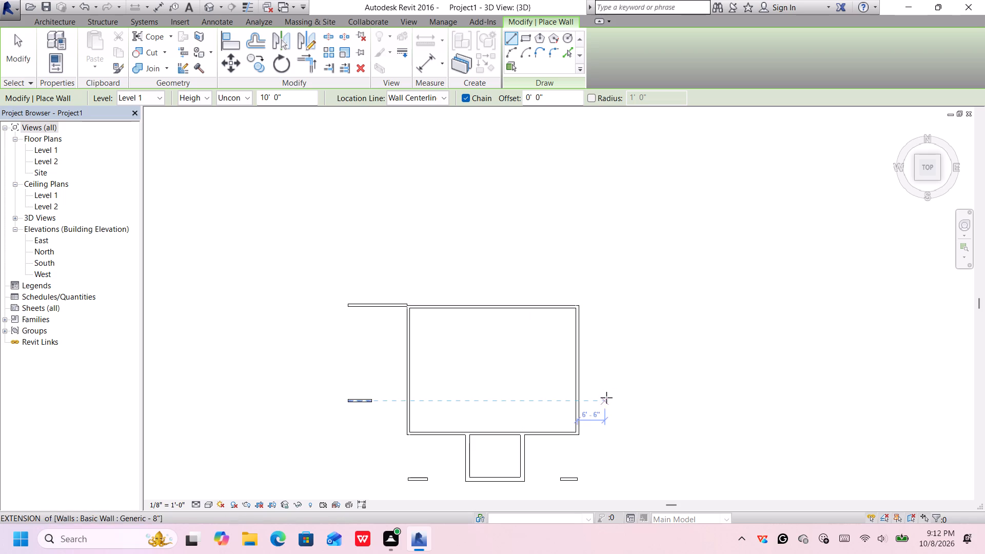
click(579, 431)
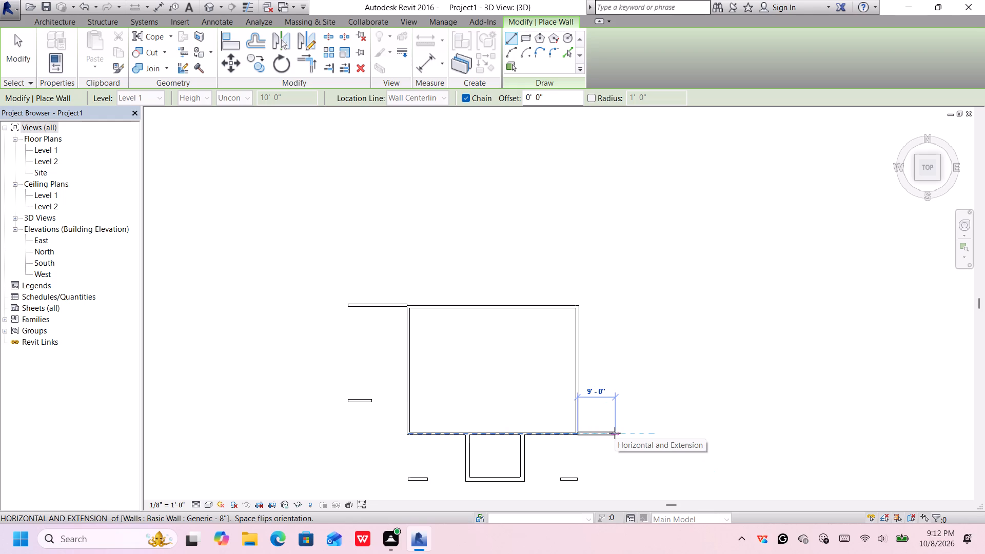
scroll(615, 433, up, 1)
middle_drag(615, 432, 627, 401)
scroll(615, 432, down, 1)
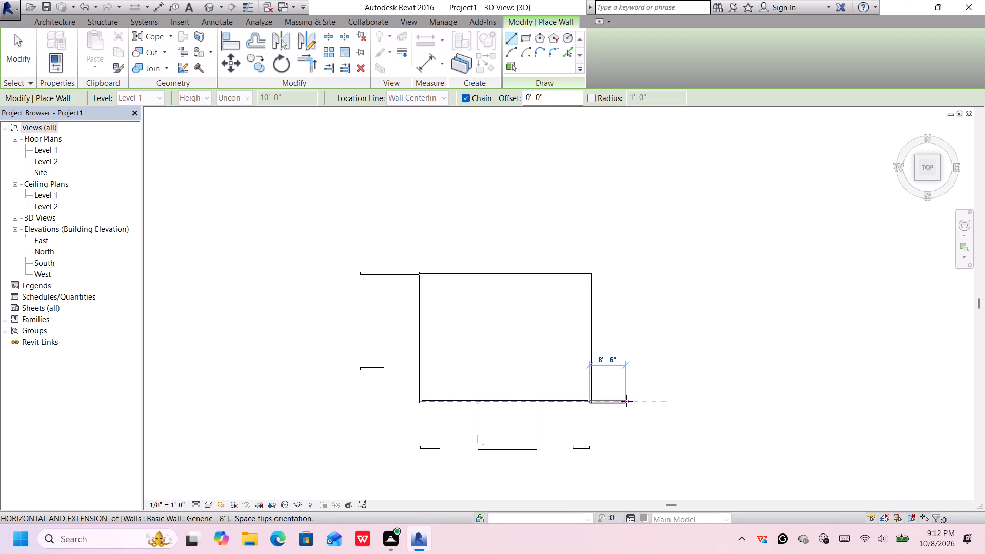
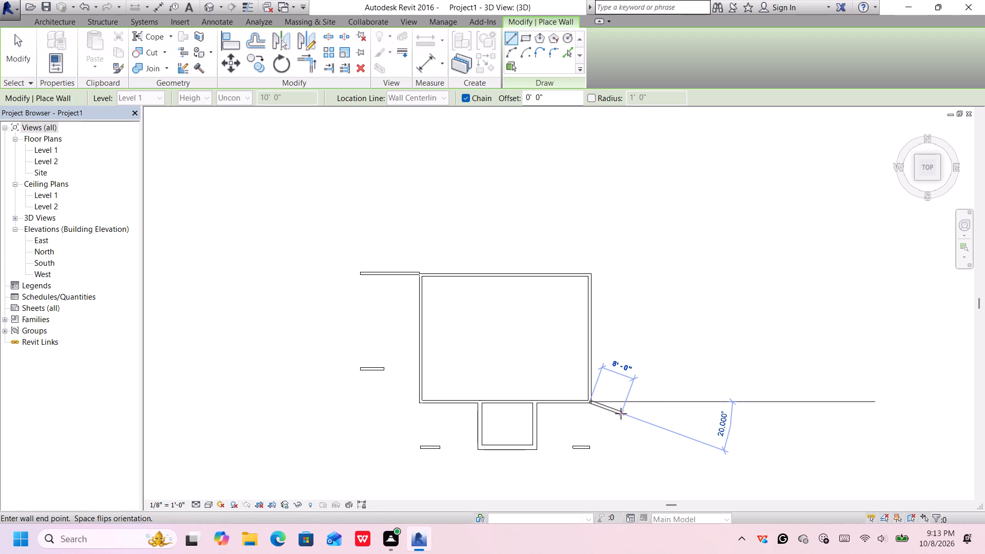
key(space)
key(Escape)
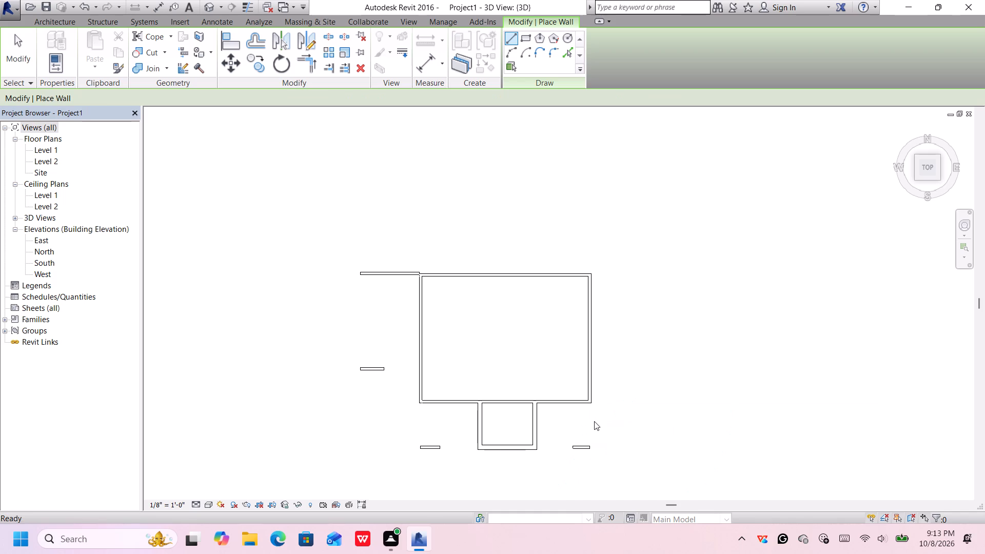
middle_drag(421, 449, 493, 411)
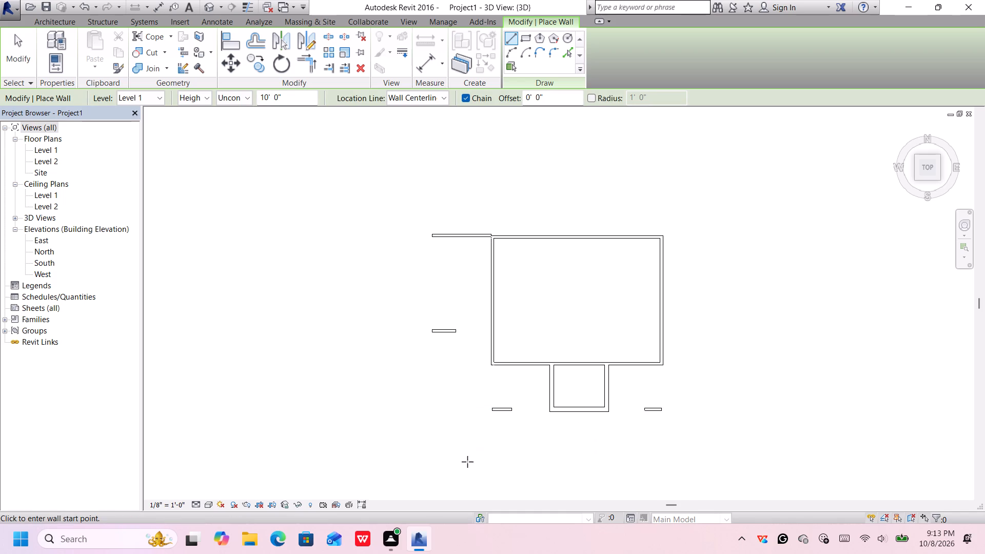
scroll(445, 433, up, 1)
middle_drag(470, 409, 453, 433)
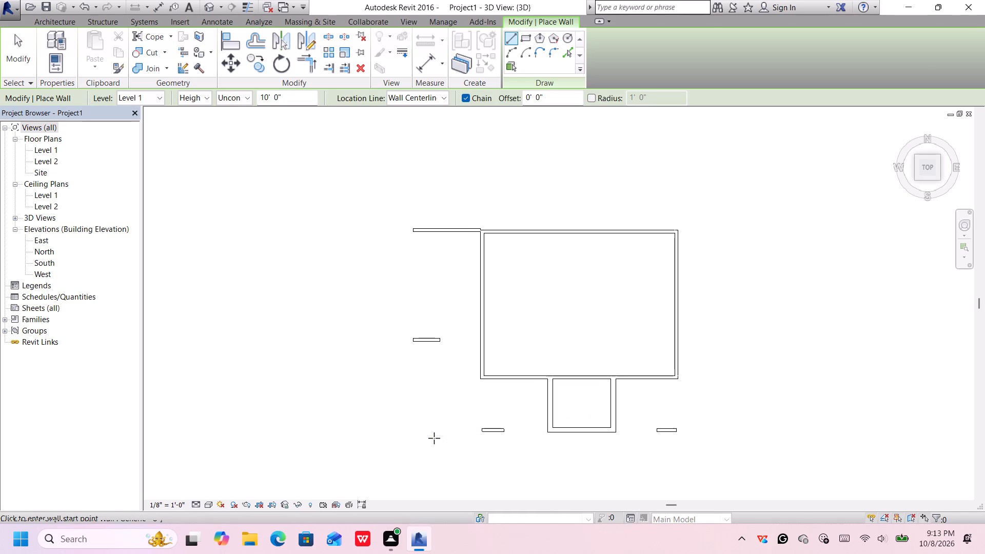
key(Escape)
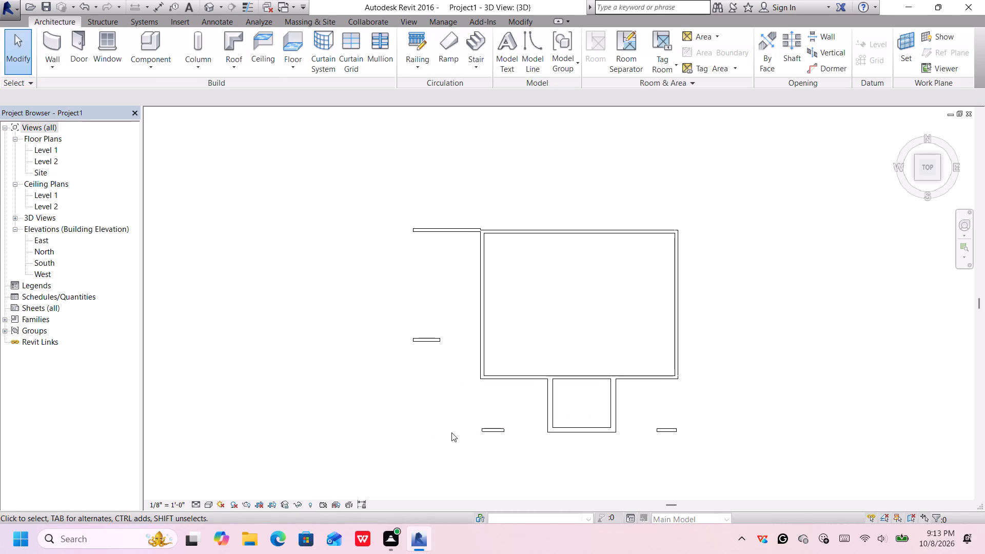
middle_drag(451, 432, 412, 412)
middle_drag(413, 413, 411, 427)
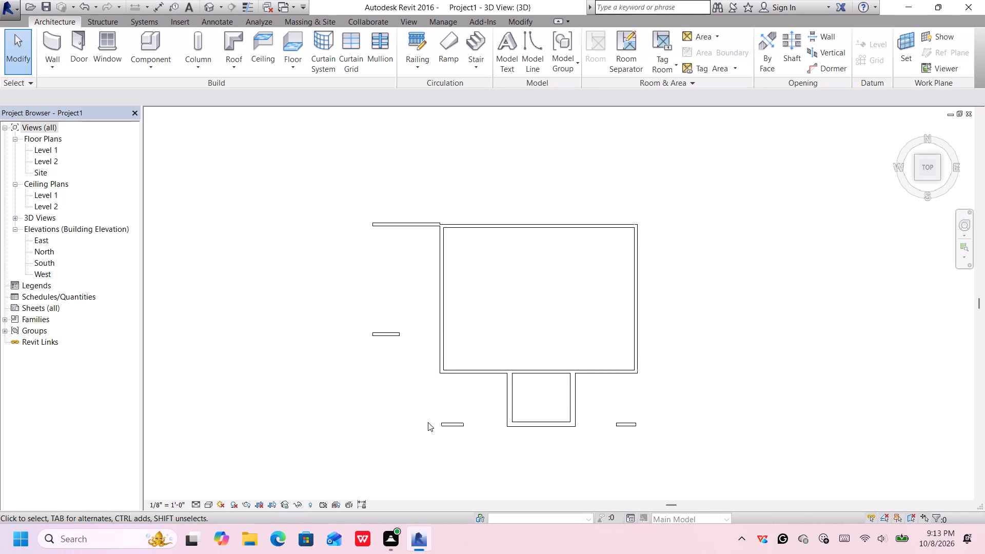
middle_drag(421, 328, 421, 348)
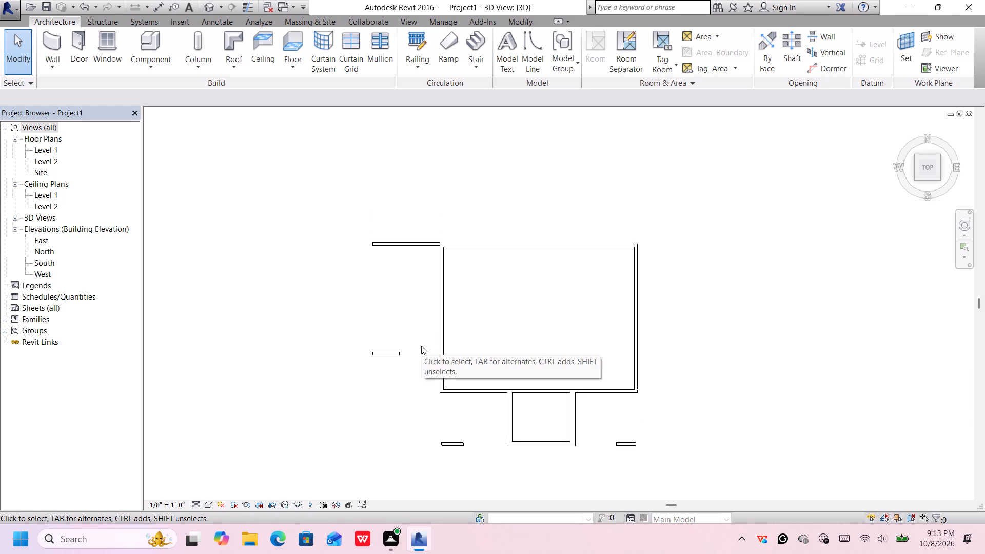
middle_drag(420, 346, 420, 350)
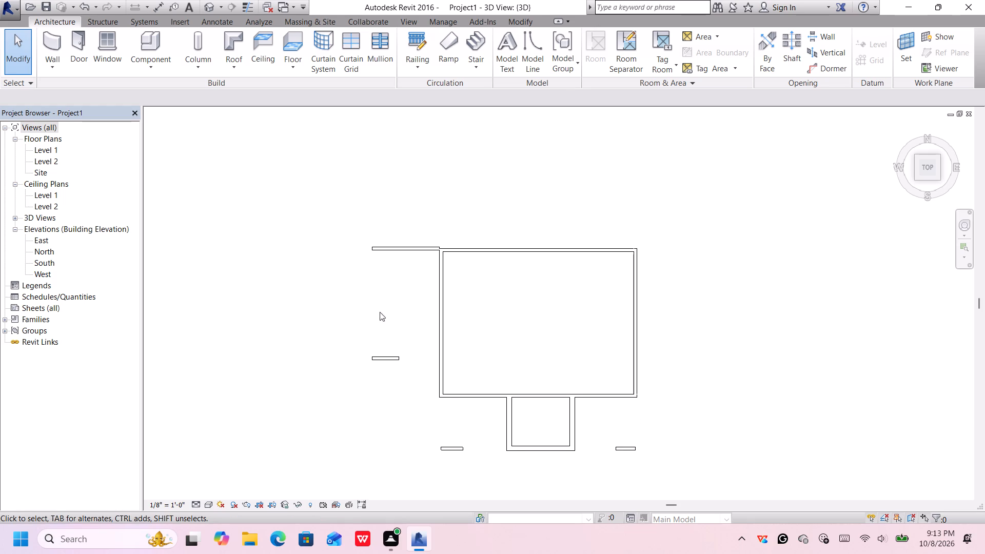
Draw Curtain Wall 1 segments about 14'-2" west from the west outer wall and about 12'-9" north to the outer end of the northwest wall.
click(45, 44)
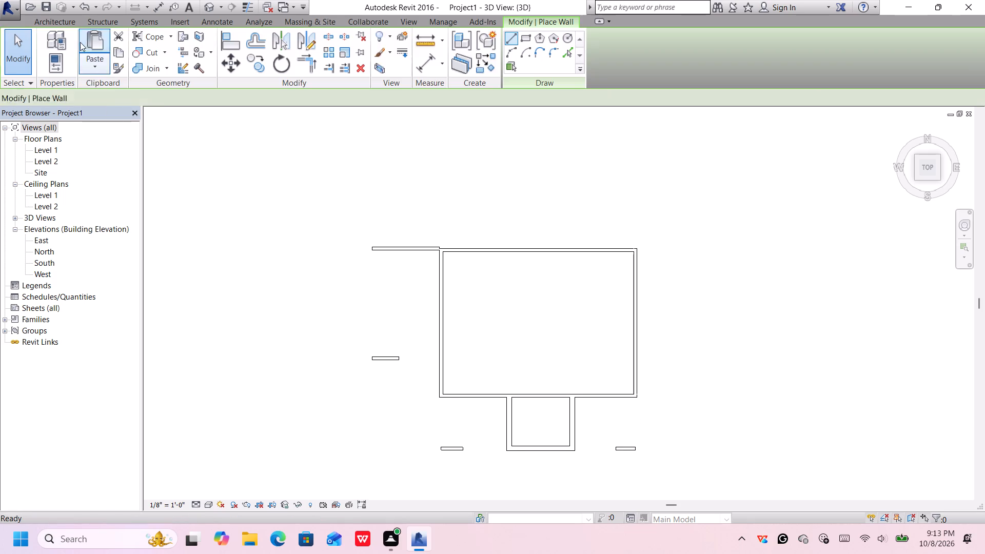
right_click(440, 202)
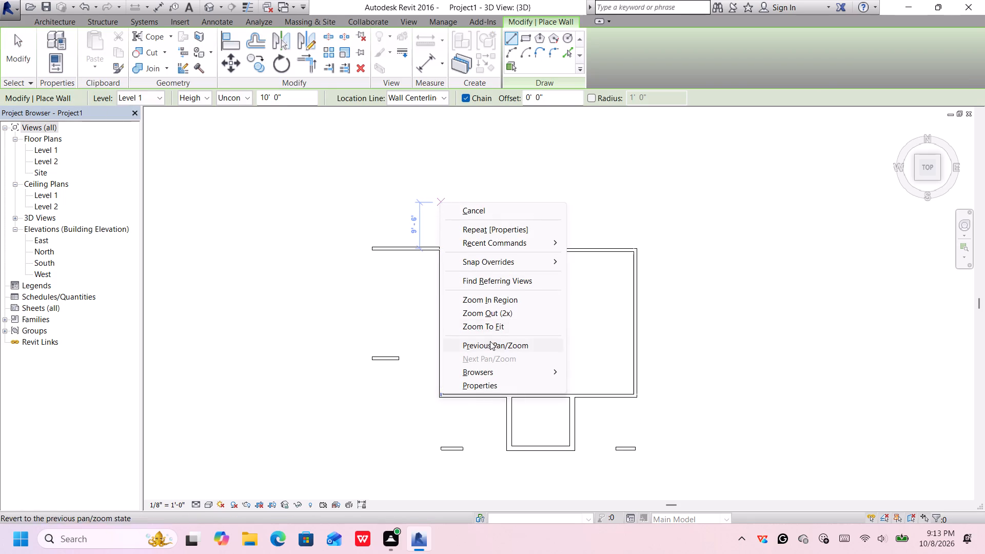
click(498, 384)
click(806, 108)
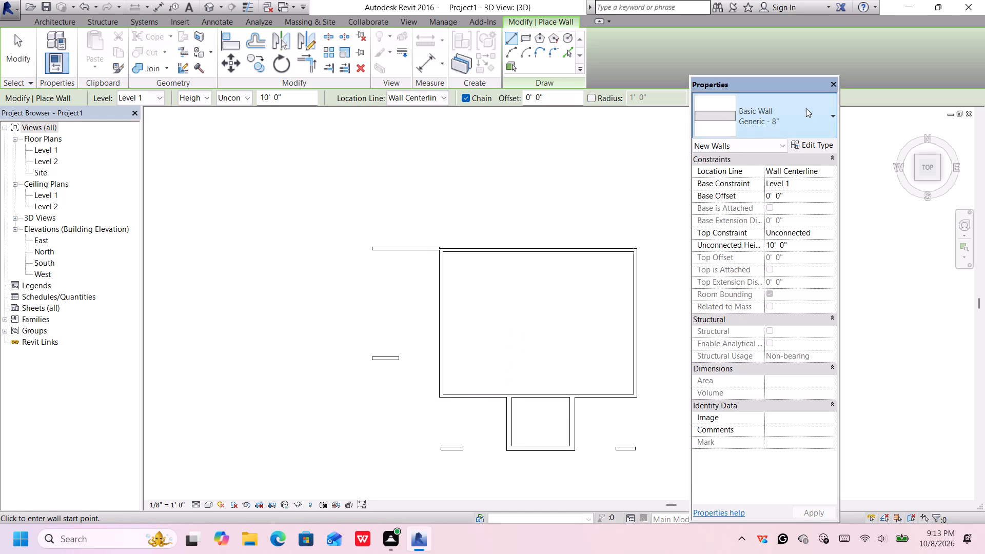
scroll(792, 166, up, 3)
scroll(790, 207, down, 1)
scroll(784, 238, up, 1)
scroll(784, 240, down, 15)
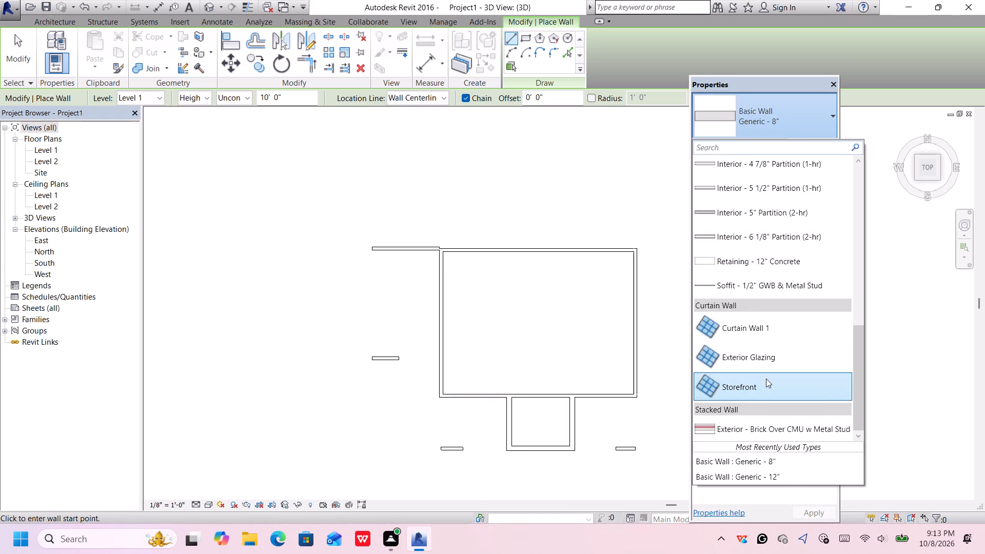
click(778, 333)
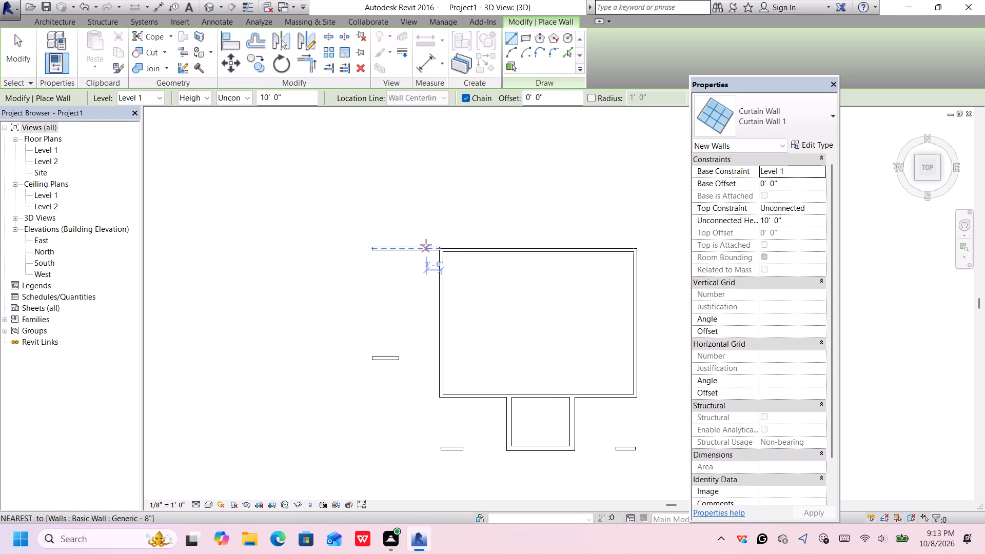
scroll(424, 242, up, 1)
scroll(424, 242, down, 1)
scroll(424, 244, up, 3)
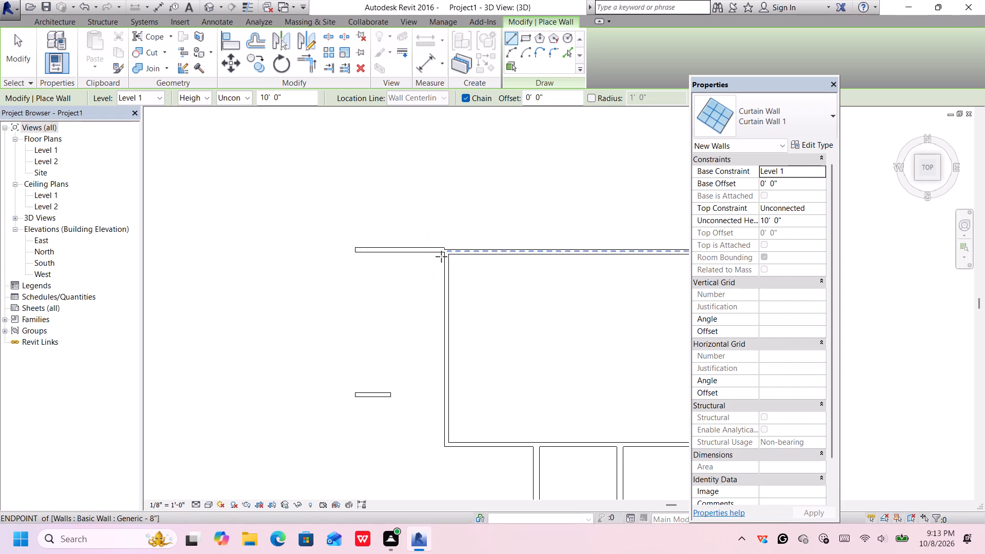
scroll(441, 256, up, 2)
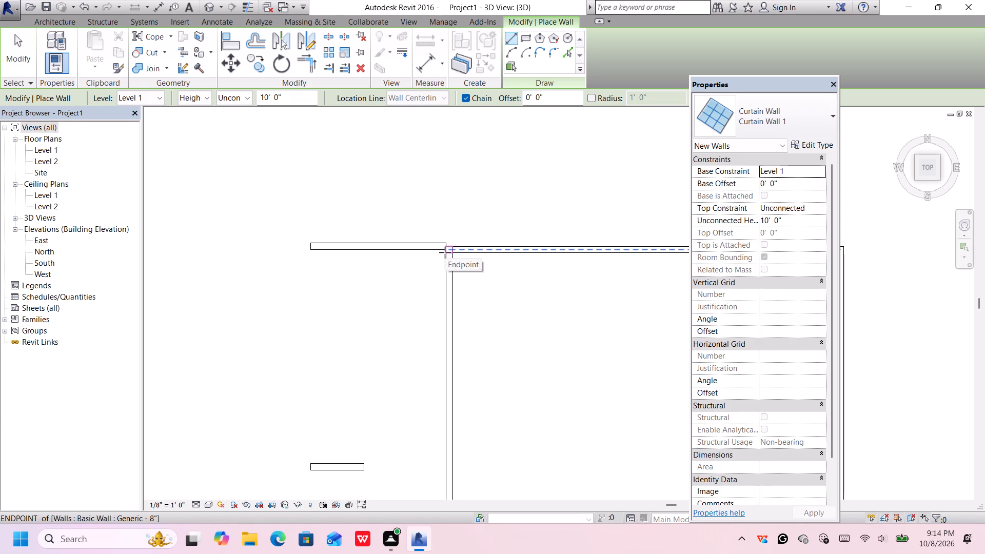
click(447, 373)
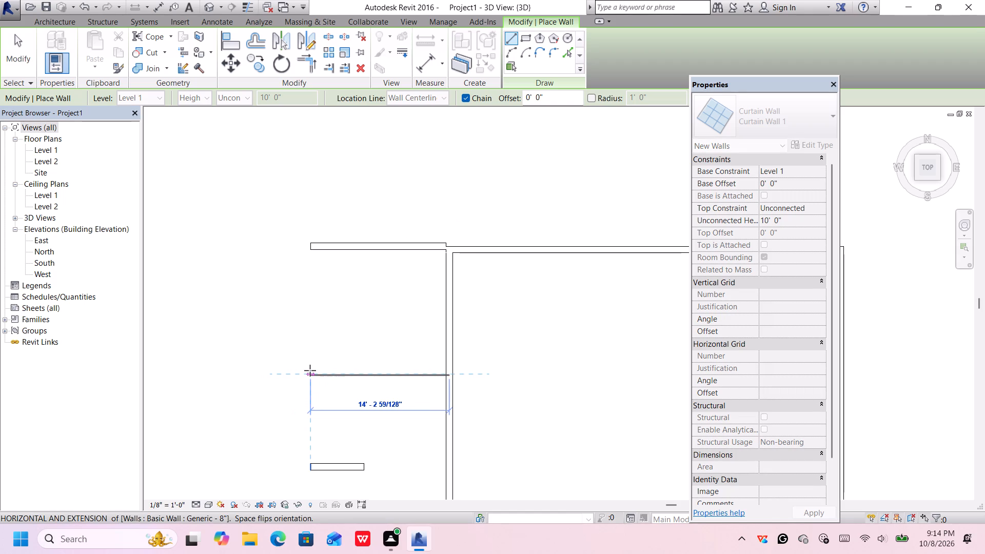
click(310, 370)
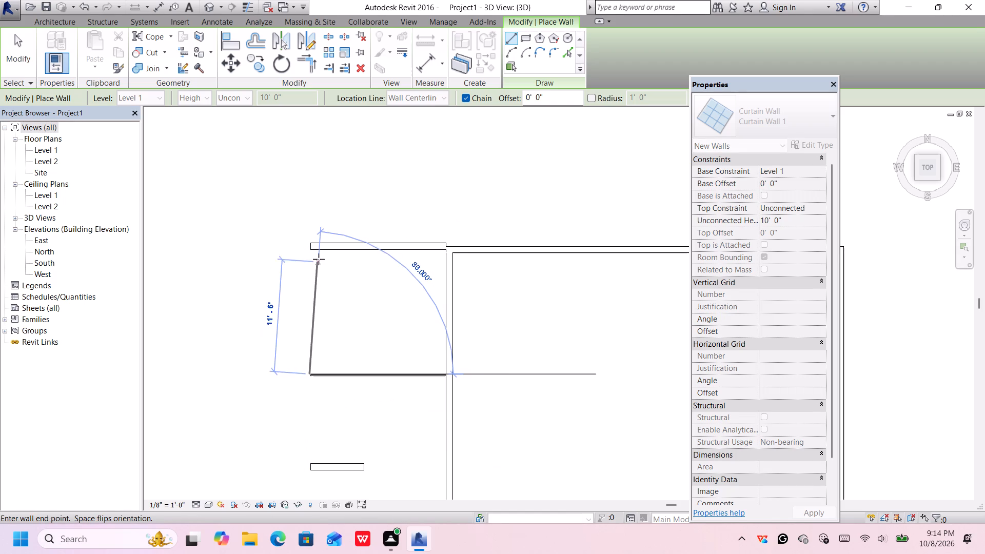
click(313, 254)
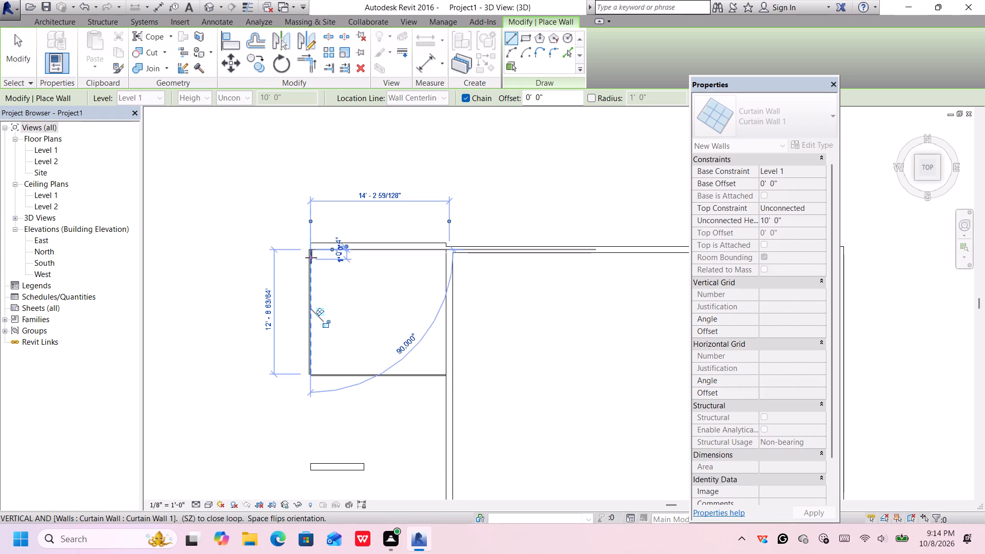
key(Escape)
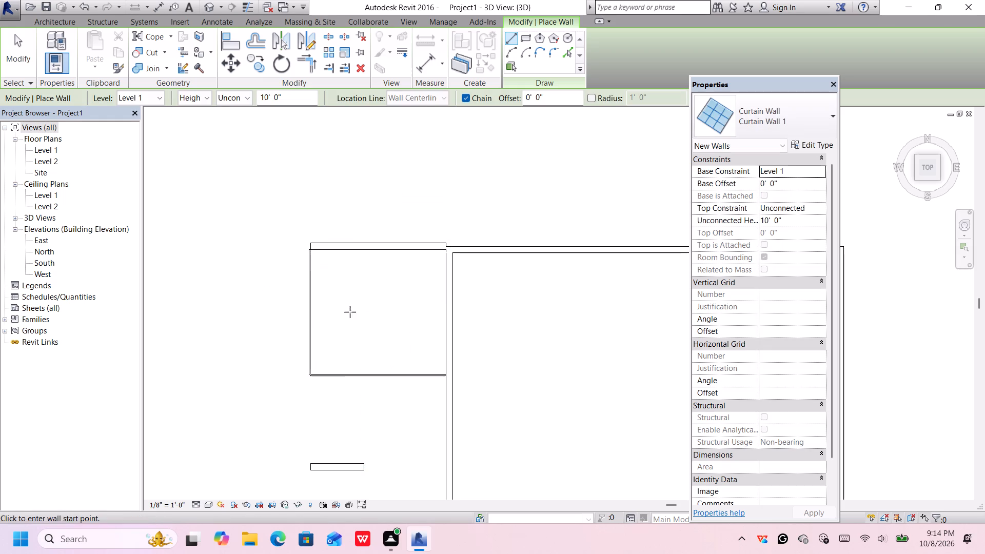
Draw Curtain Wall 1 segments about 8'-6" east from the bay's east wall and about 8'-10" north to the south outer wall.
scroll(445, 329, down, 2)
middle_drag(501, 386, 467, 268)
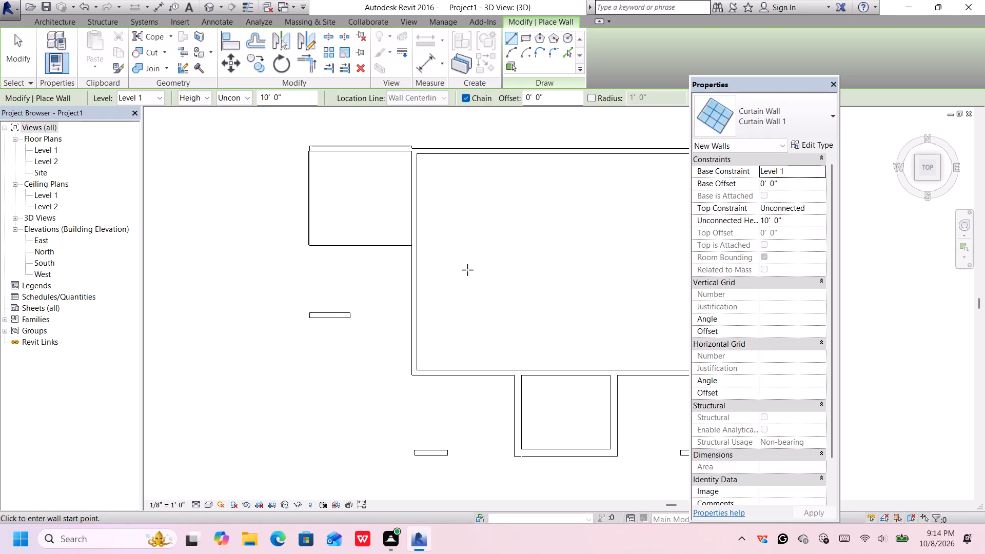
middle_drag(467, 270, 457, 266)
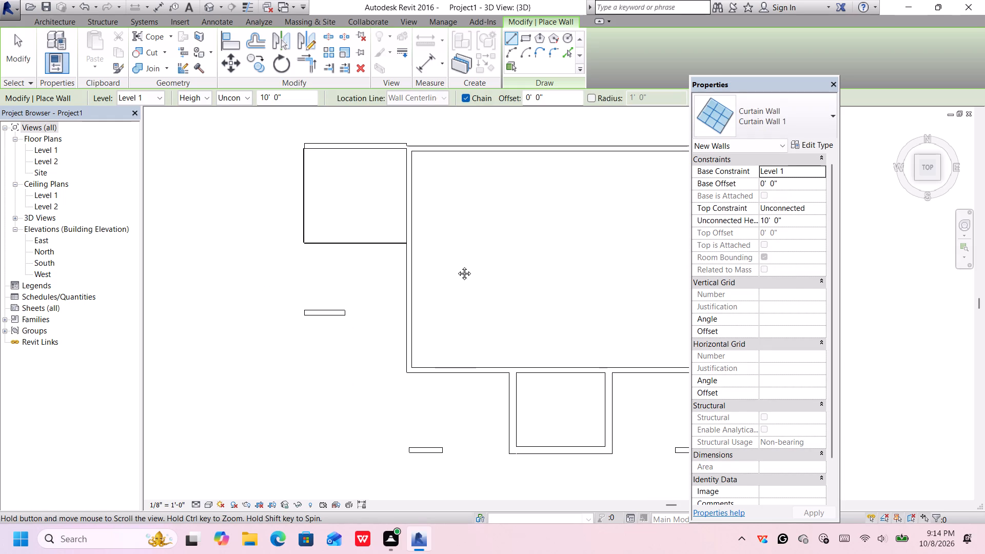
middle_drag(457, 266, 369, 256)
middle_drag(557, 366, 541, 342)
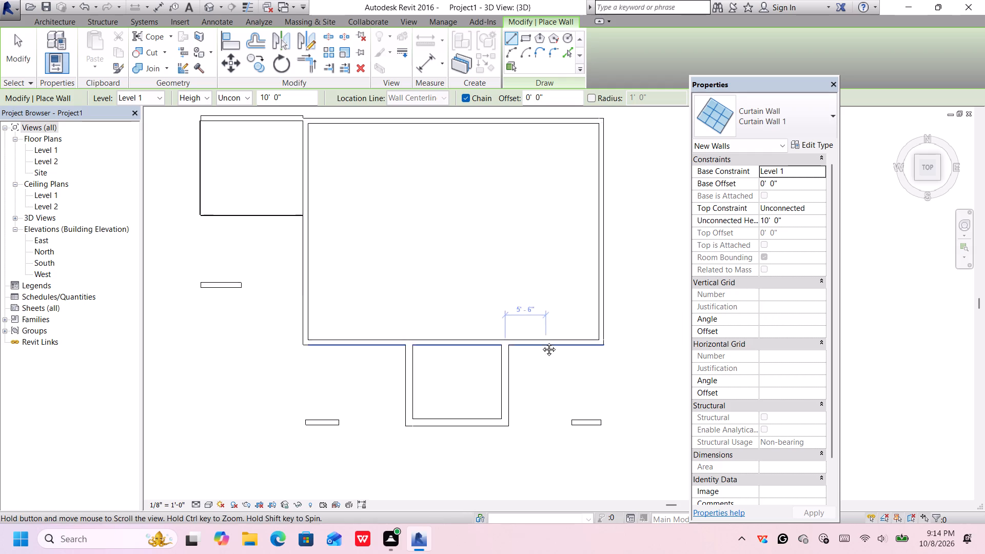
middle_drag(541, 342, 538, 340)
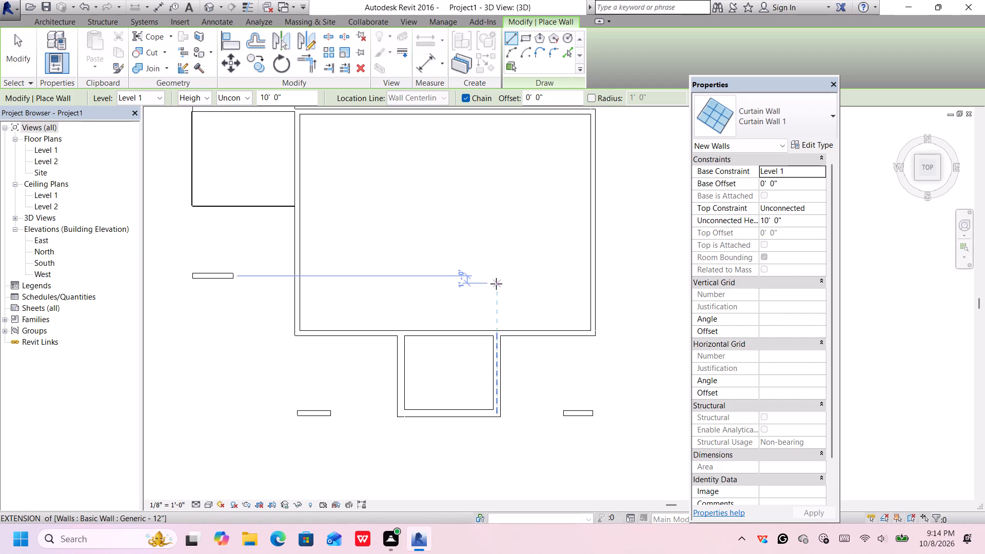
middle_drag(567, 354, 552, 333)
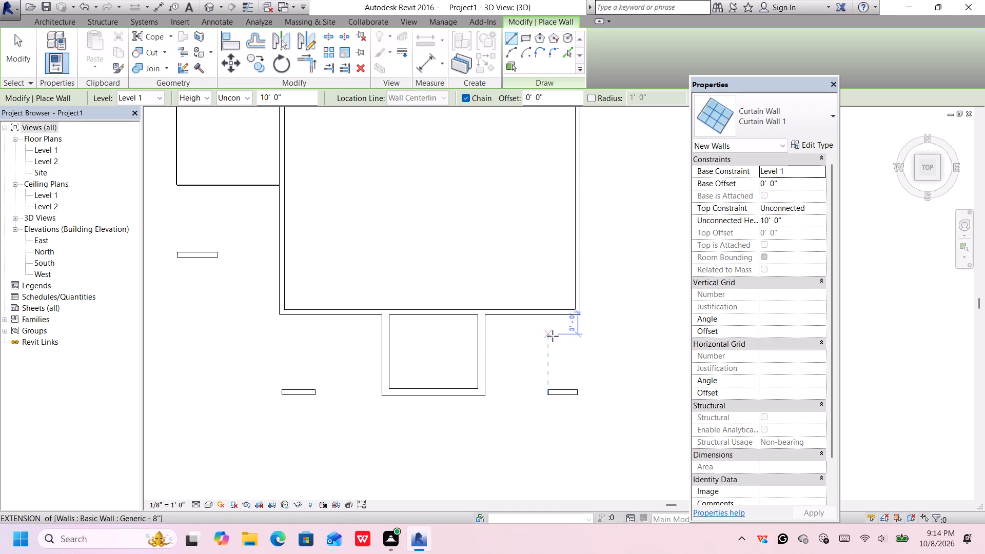
middle_drag(516, 339, 508, 346)
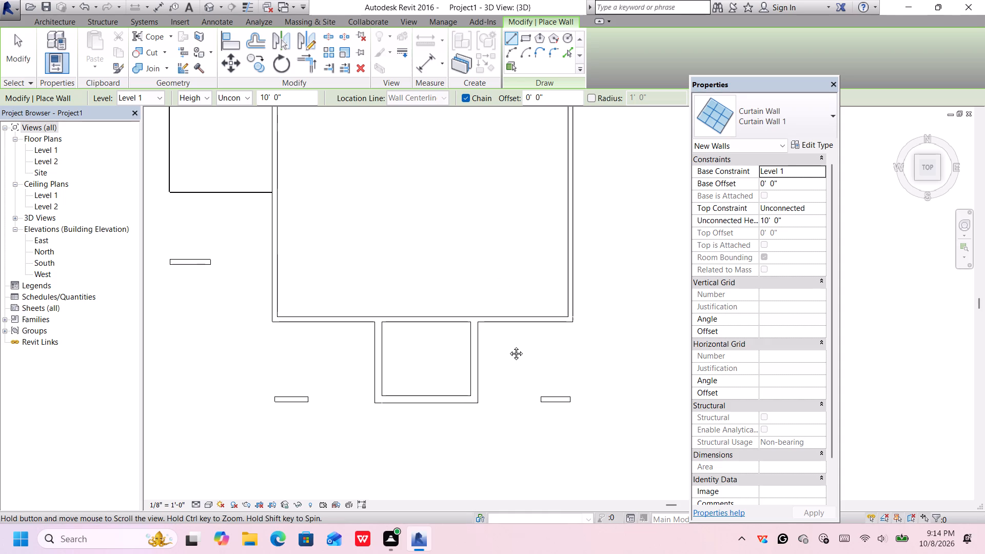
middle_drag(508, 346, 496, 343)
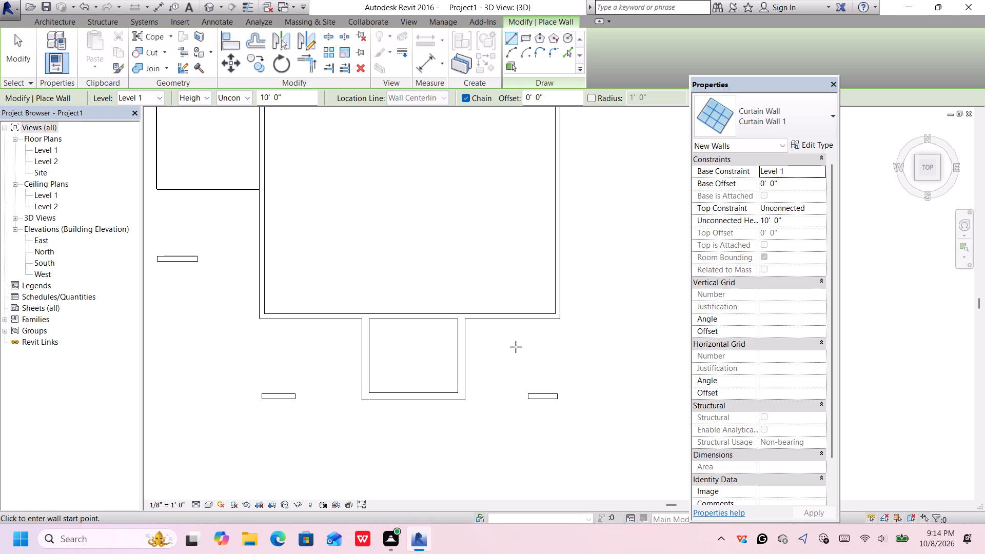
middle_drag(519, 353, 498, 337)
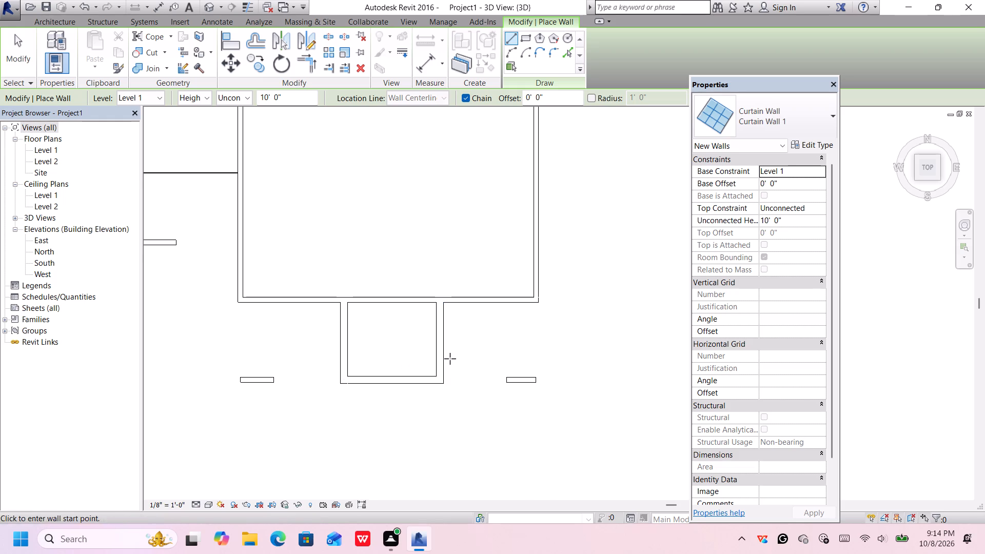
scroll(447, 359, up, 1)
scroll(447, 359, down, 1)
scroll(447, 360, up, 2)
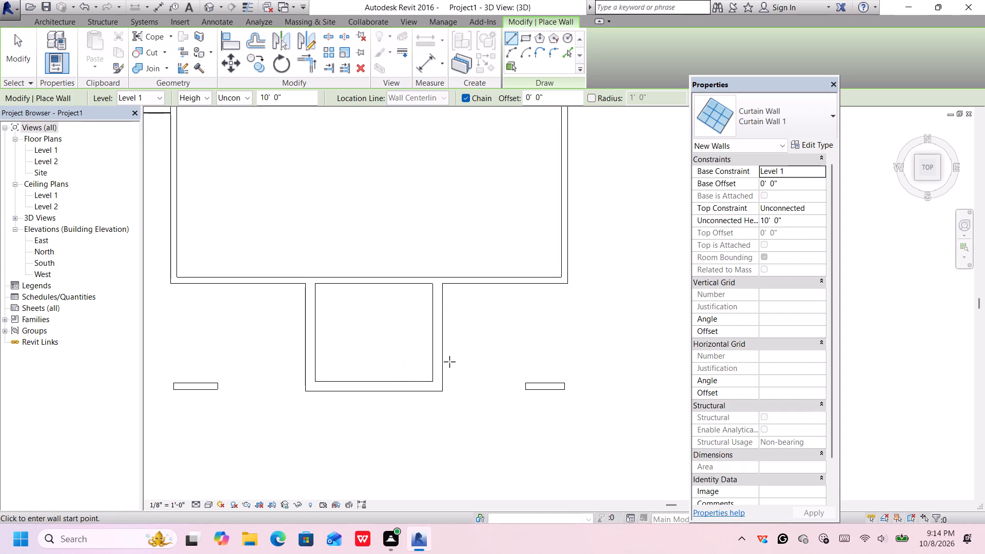
click(444, 368)
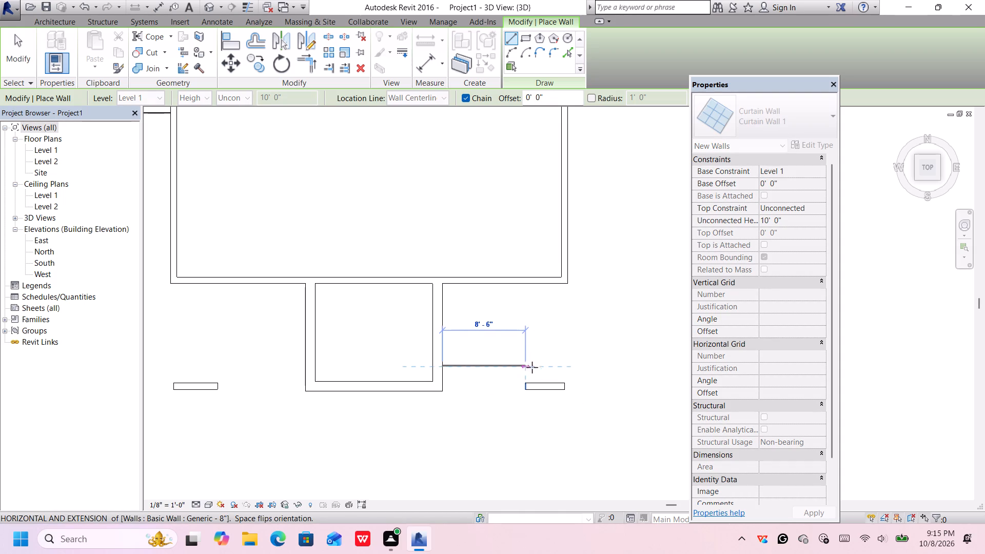
click(526, 365)
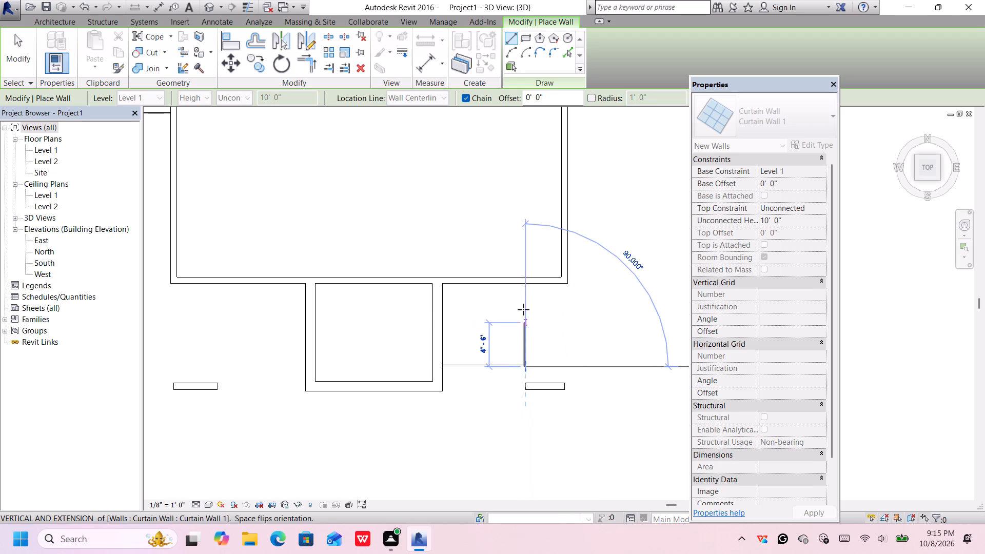
click(525, 284)
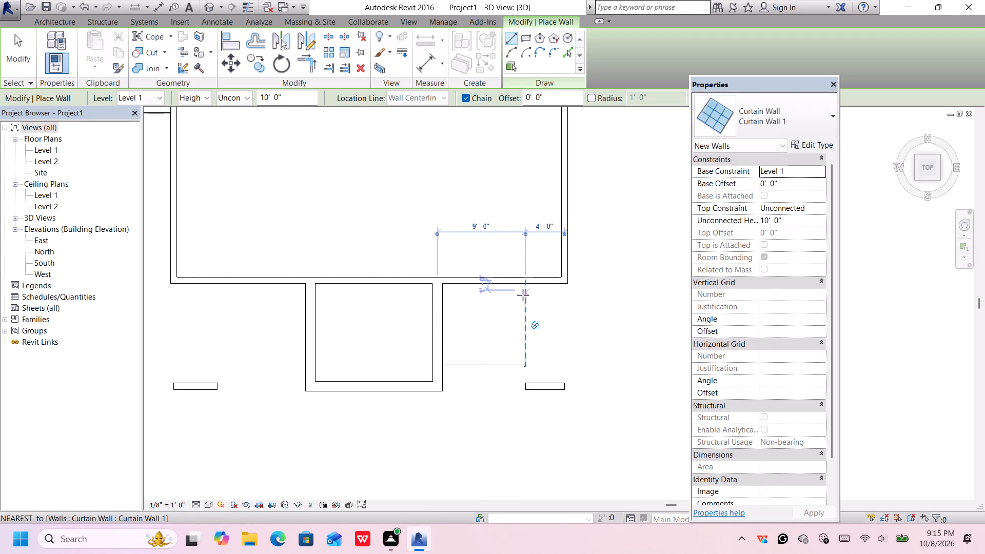
key(Escape)
middle_drag(549, 363, 549, 337)
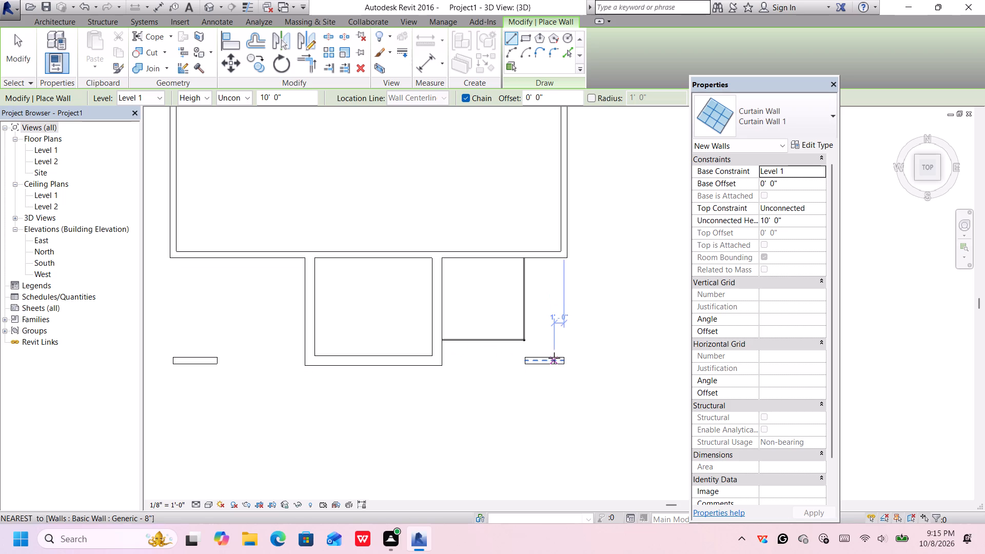
key(space)
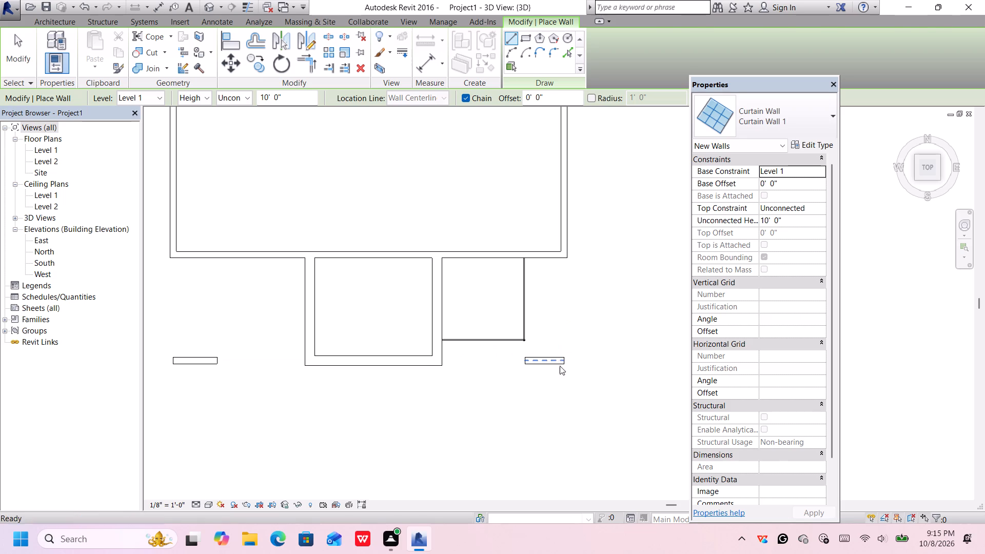
key(Escape)
Nudge the detached 4'-0" wall east of the bay northward to 1'-4" from the line of the bay's south wall.
click(556, 363)
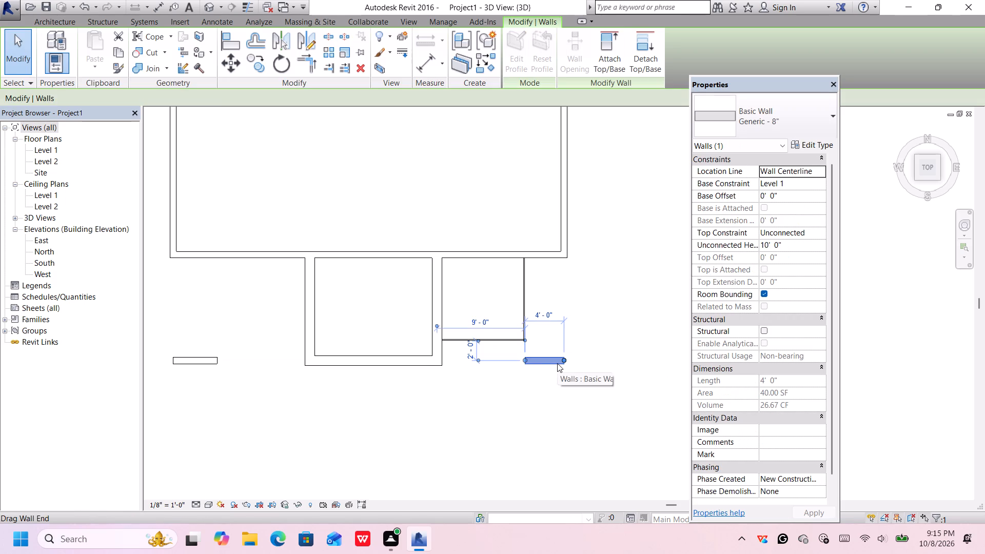
key(Up)
key(Up)
key(Up)
key(Up)
key(Up)
key(Up)
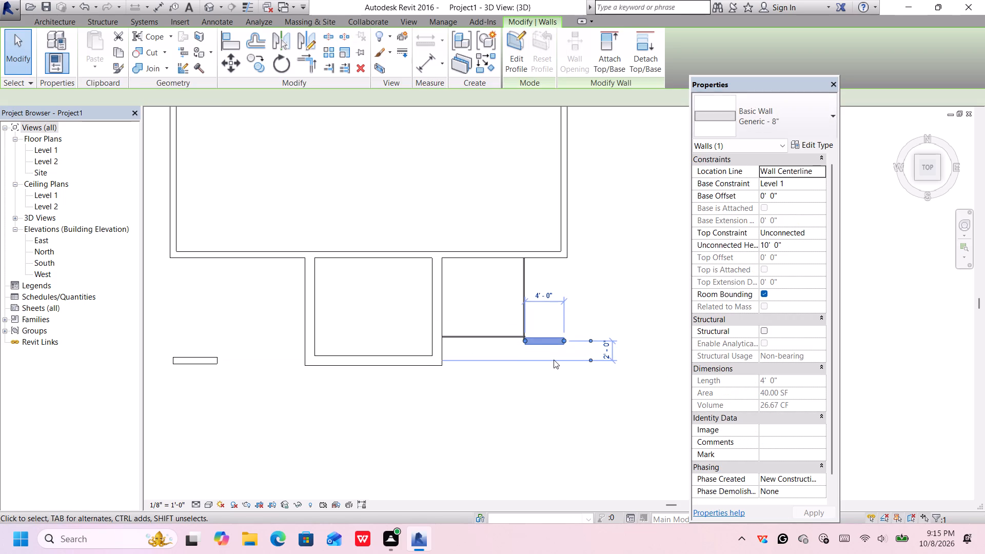
key(Down)
key(Down)
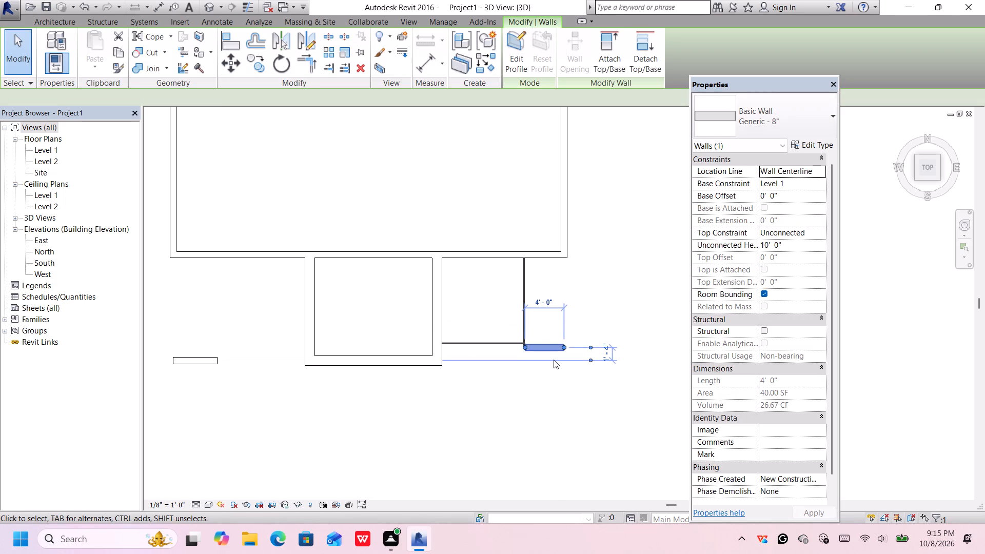
Nudge the detached 4'-6" wall west of the bay northward to 1'-0" from the line of the bay's south wall.
click(184, 353)
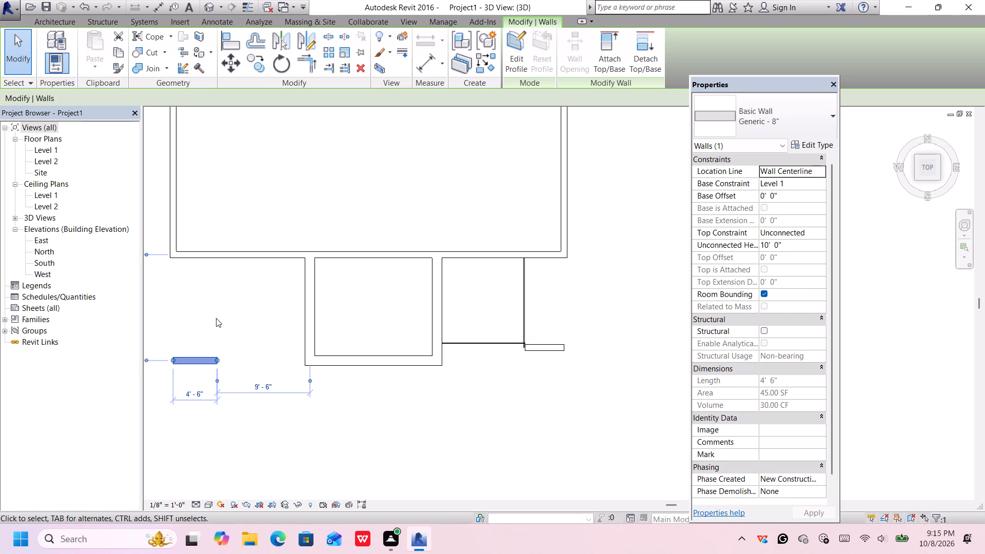
key(Up)
key(Up)
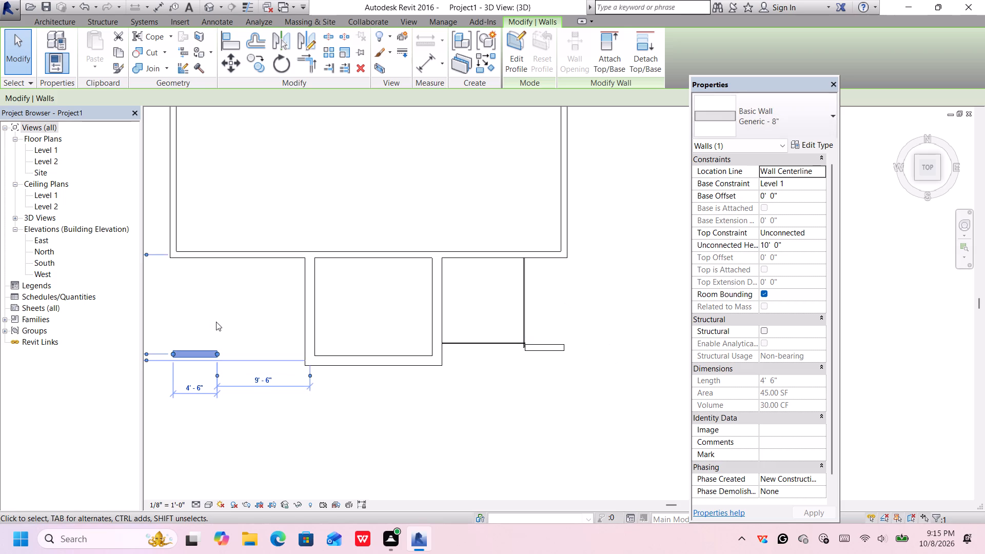
key(Up)
scroll(245, 306, up, 1)
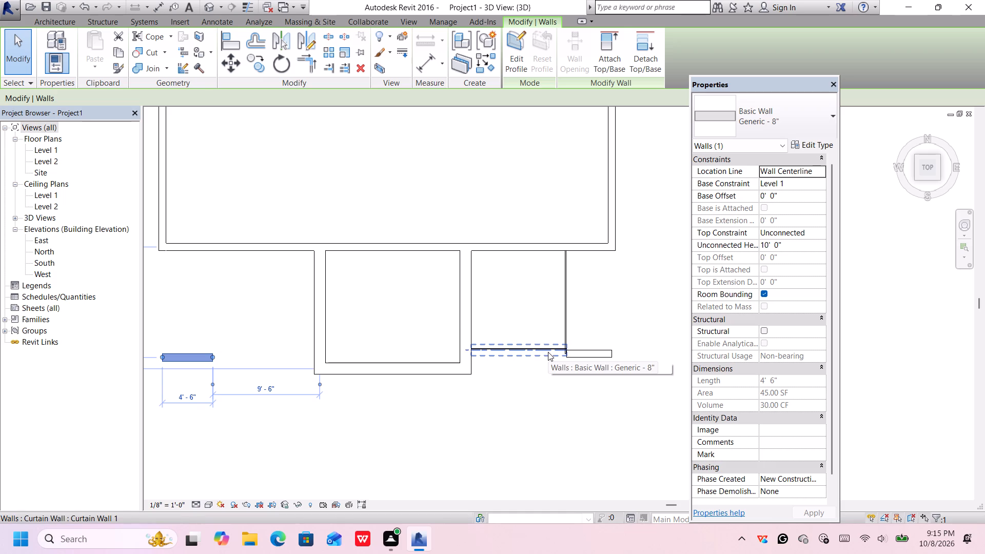
key(Down)
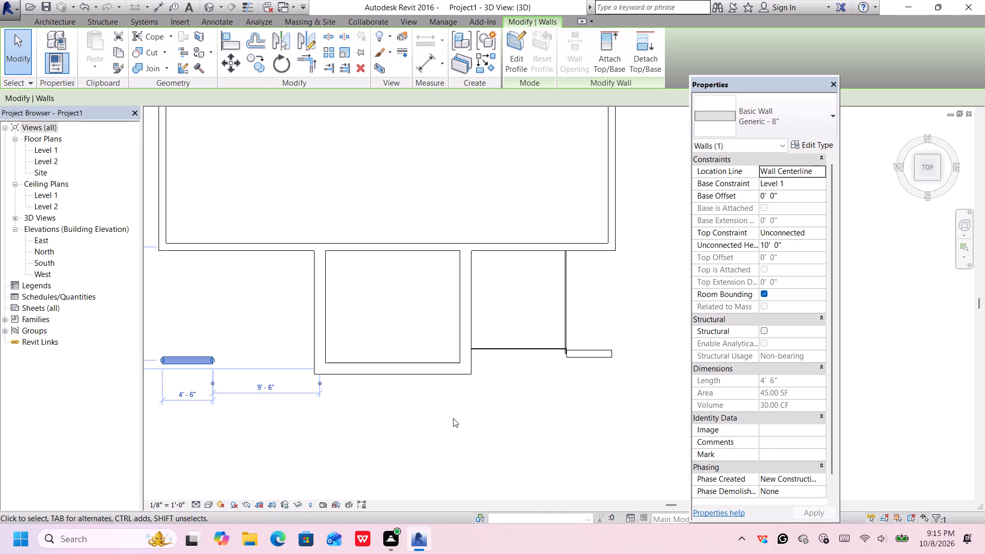
key(Up)
key(Up)
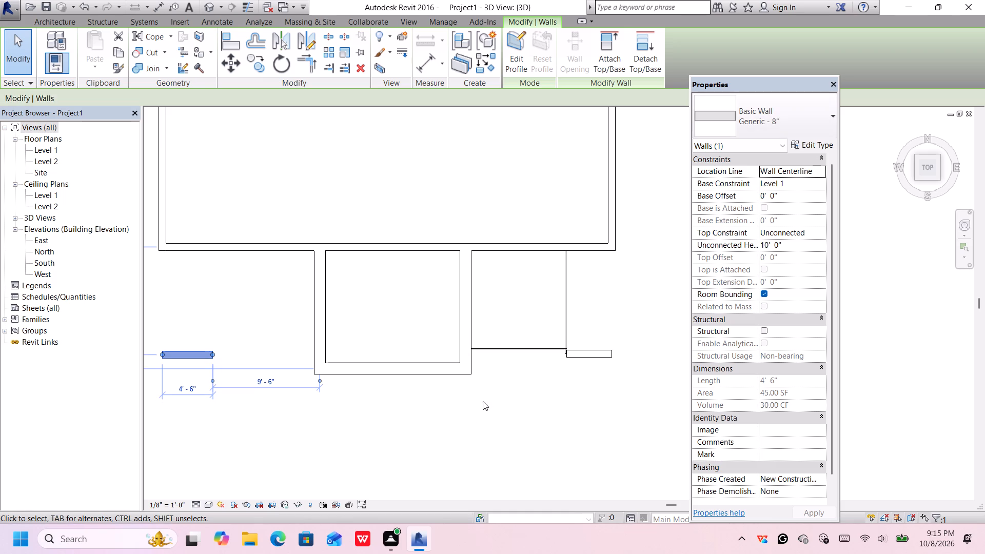
key(Down)
click(501, 411)
Nudge the south curtain wall segment east of the bay southward by one increment.
click(532, 352)
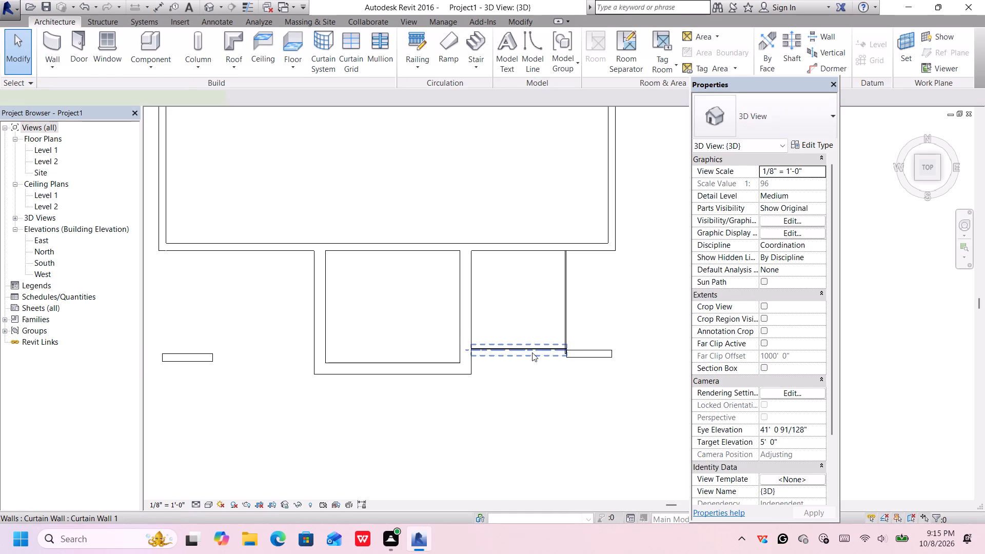
key(Down)
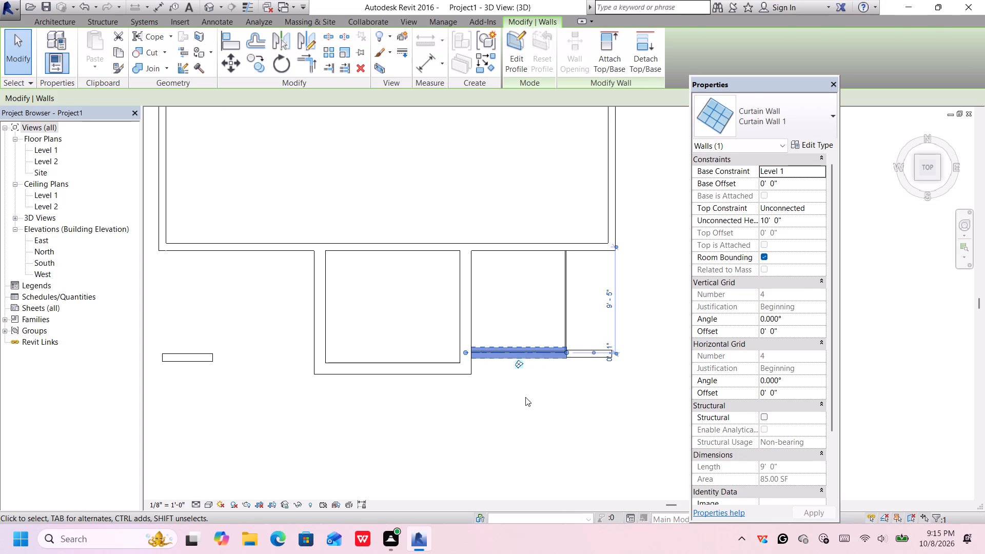
click(525, 399)
Examine where the two curtain wall segments east of the bay meet the end of the 4'-0" wall.
scroll(570, 343, up, 2)
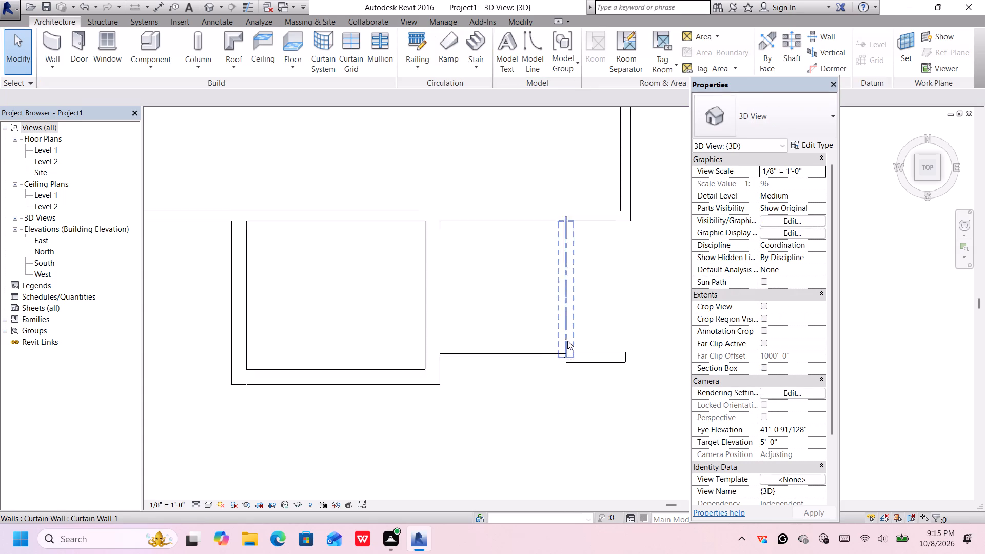
scroll(567, 341, up, 7)
click(563, 340)
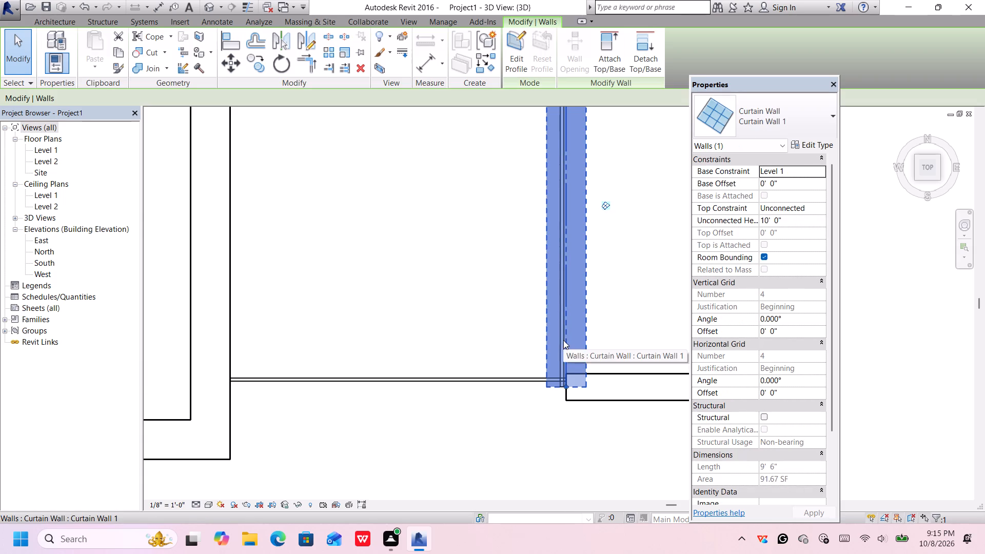
scroll(559, 420, down, 1)
scroll(559, 419, up, 1)
scroll(559, 418, down, 5)
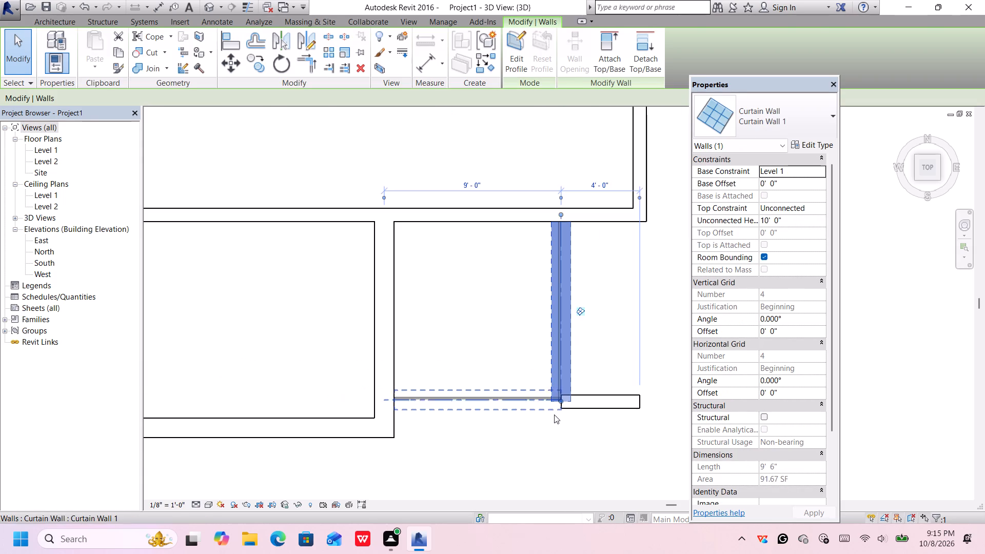
click(536, 458)
Nudge the detached 4'-6" wall west of the bay farther north to about 2'-0" from the line of the bay's south wall.
scroll(539, 450, down, 4)
middle_drag(518, 466, 635, 415)
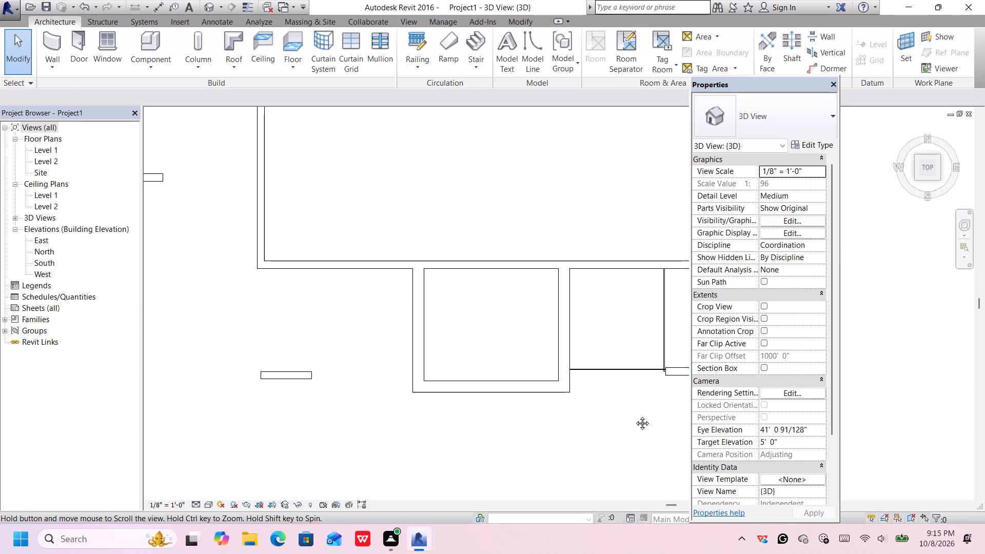
middle_drag(635, 415, 634, 415)
scroll(356, 375, up, 1)
scroll(356, 375, down, 2)
scroll(356, 375, up, 1)
scroll(356, 375, down, 1)
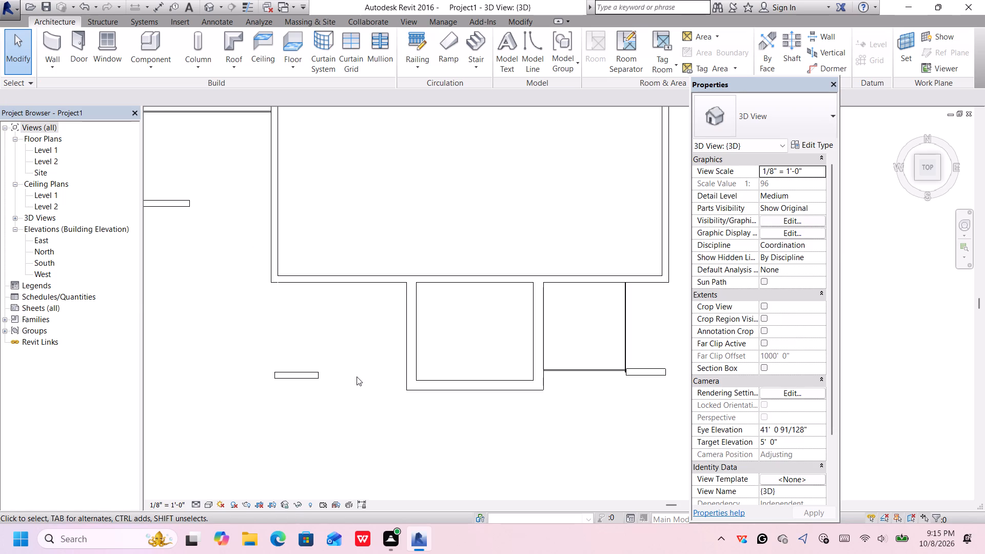
scroll(357, 377, down, 1)
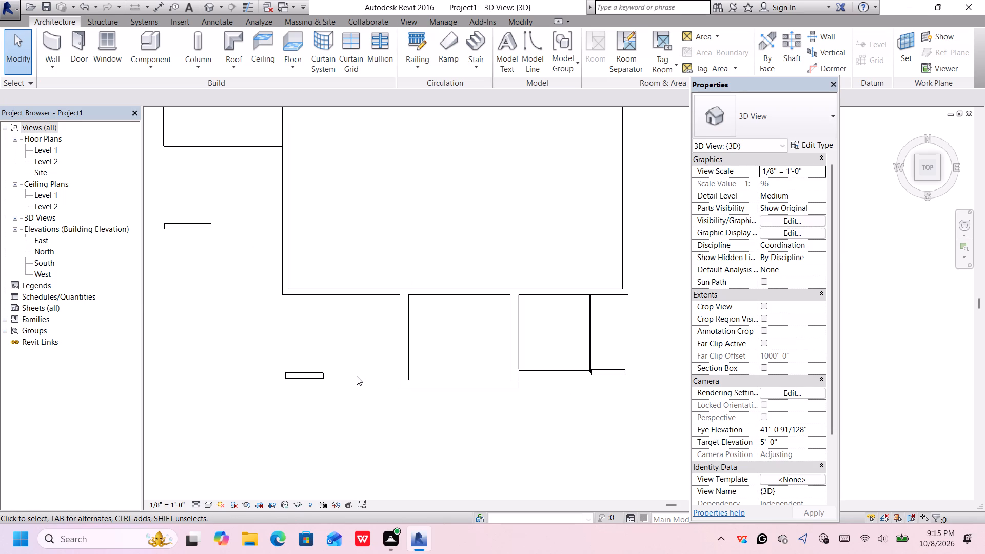
key(Up)
key(Up)
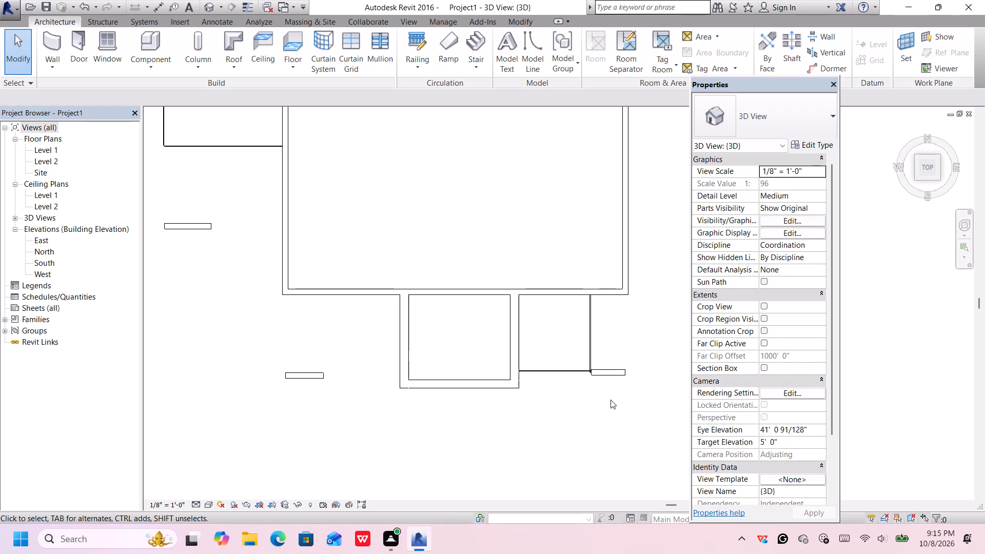
key(Up)
key(Up)
click(300, 376)
key(Up)
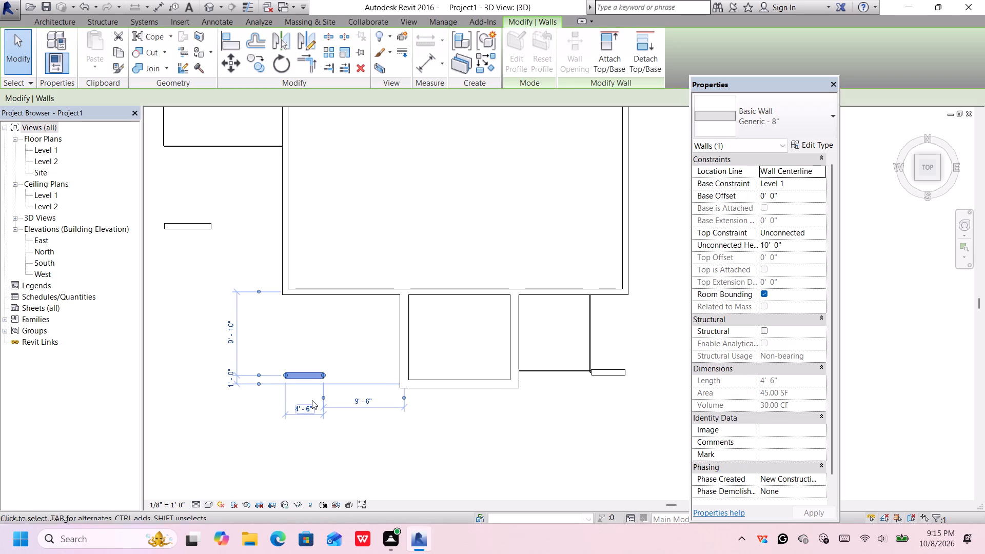
key(Up)
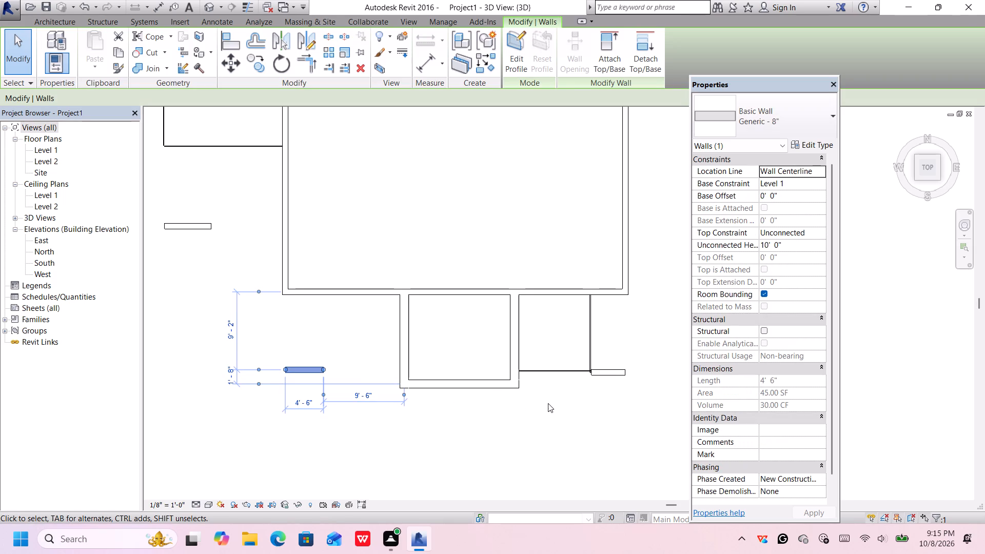
key(Up)
click(557, 402)
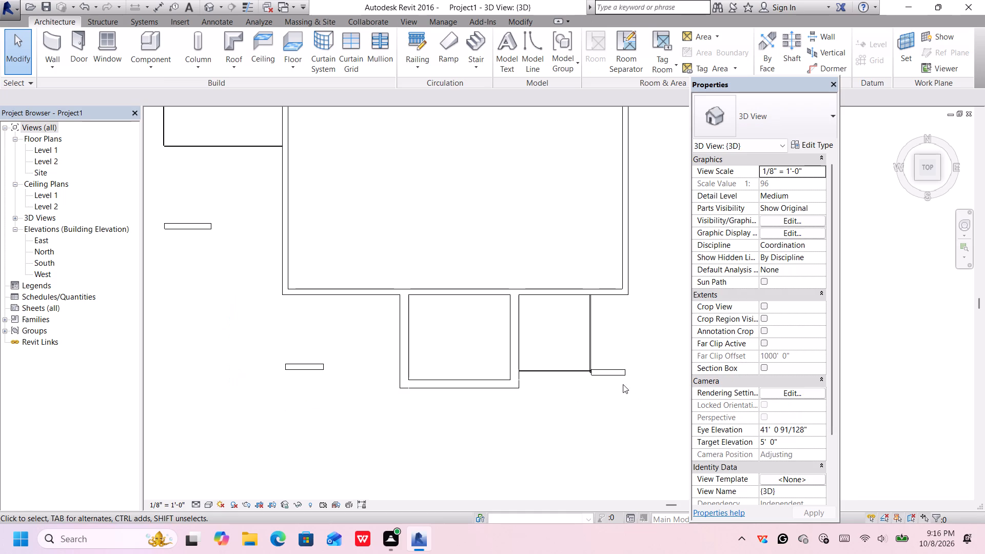
Nudge the 4'-0" wall east of the bay northward to 2'-0" from the line of the bay's south wall.
click(613, 371)
key(Up)
key(Up)
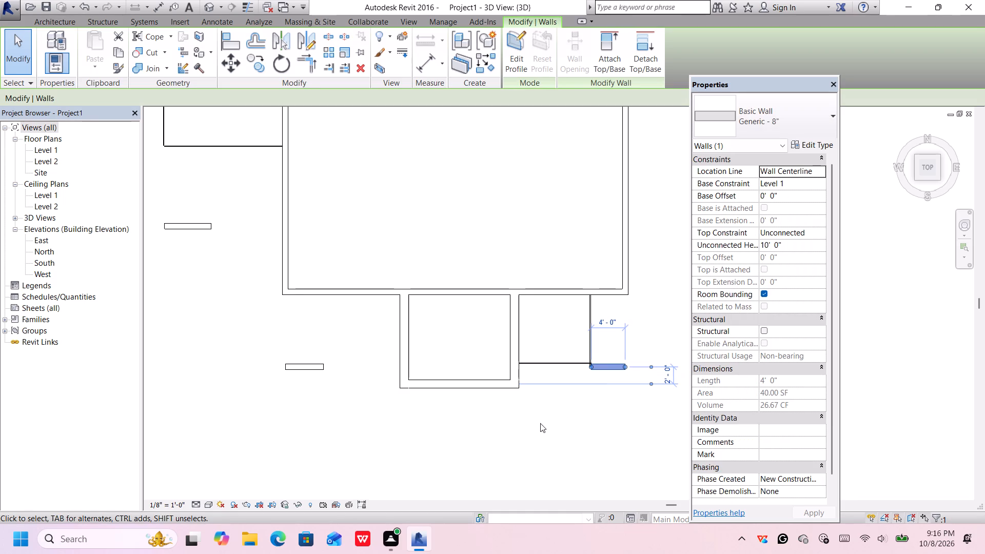
click(352, 423)
Set the length of the detached wall south of the west curtain wall enclosure to 7'.
scroll(339, 382, up, 2)
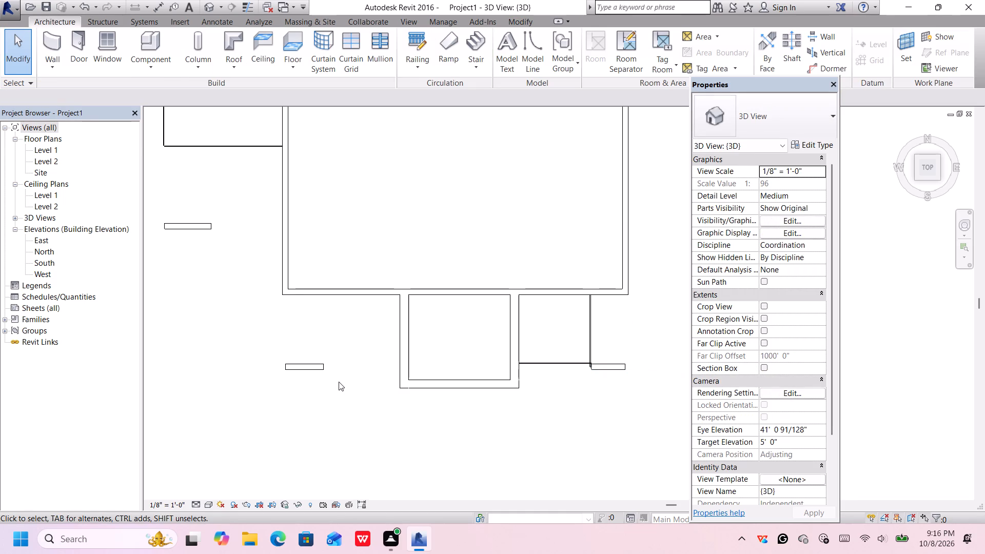
scroll(339, 382, up, 2)
scroll(339, 382, down, 6)
middle_drag(340, 367, 423, 381)
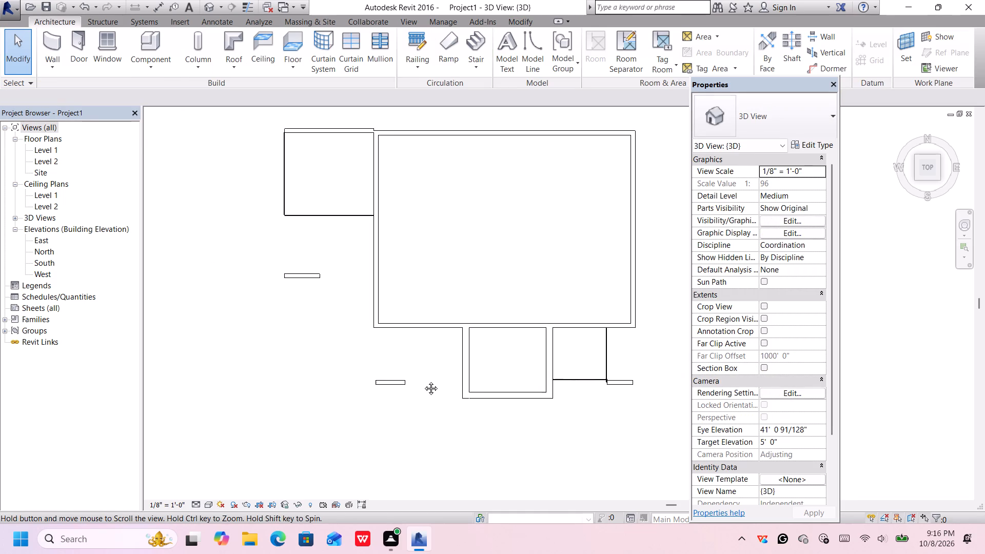
middle_drag(423, 381, 423, 382)
middle_drag(308, 268, 309, 271)
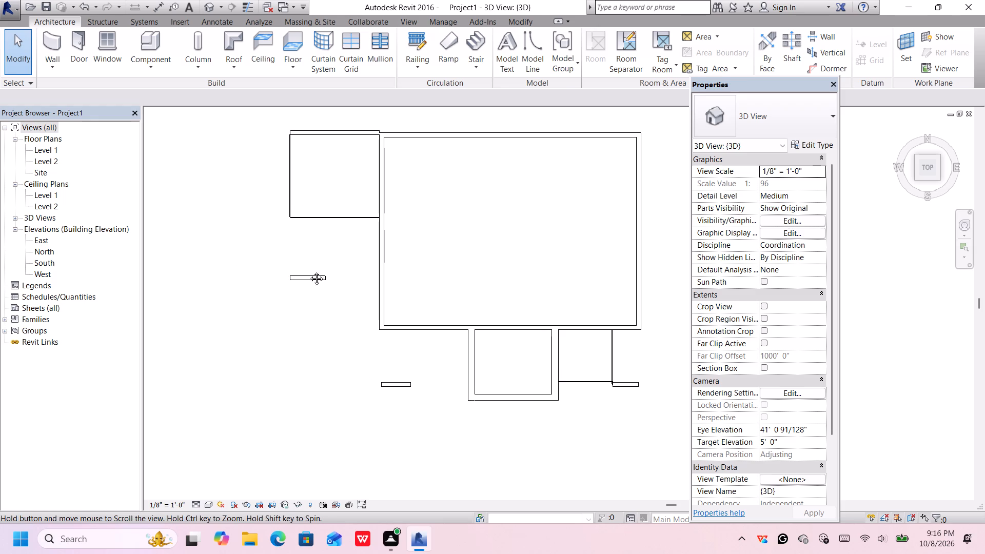
middle_drag(309, 271, 322, 285)
scroll(340, 293, up, 2)
scroll(340, 293, down, 1)
scroll(340, 293, up, 1)
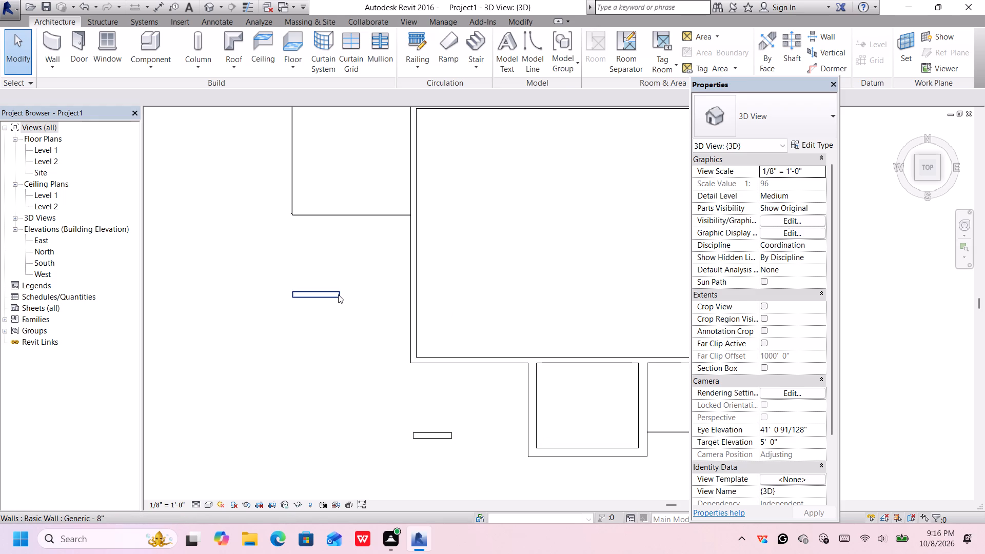
click(338, 294)
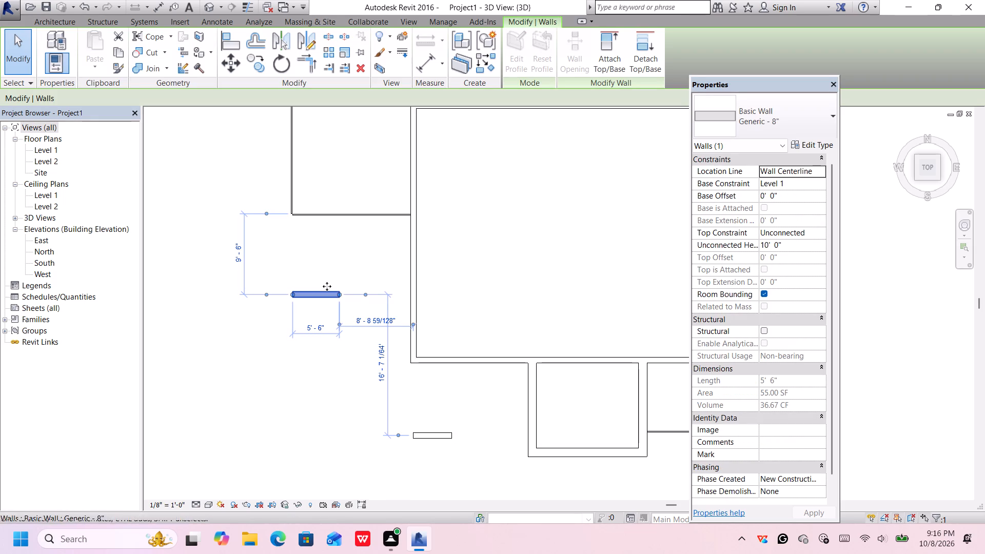
click(322, 326)
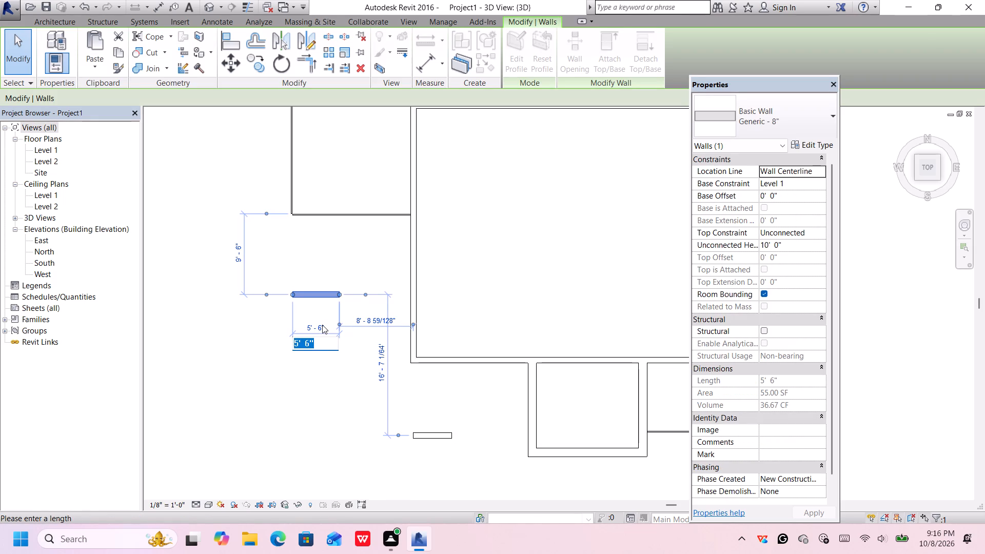
text(7')
key(Return)
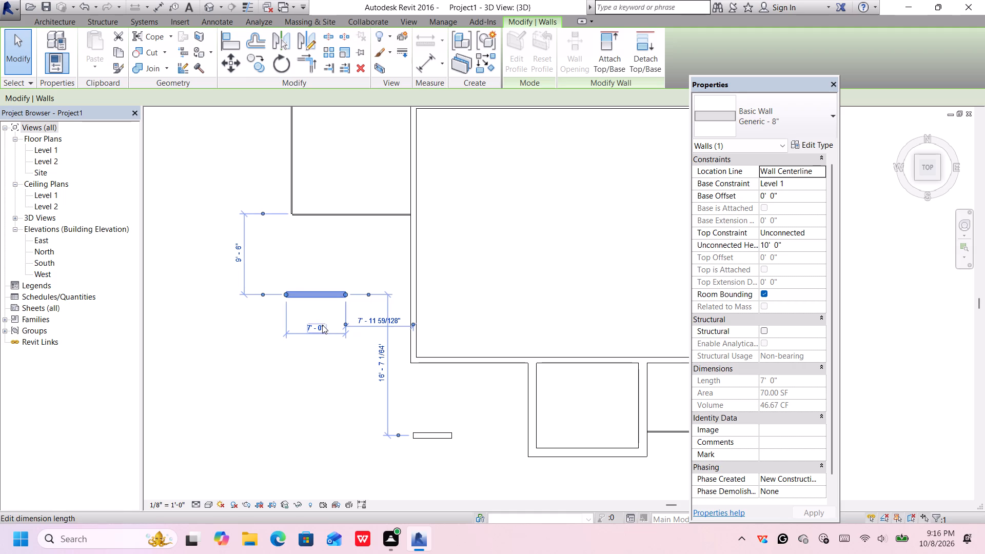
click(329, 397)
Nudge the northwest wall southward to about 12'-9" from the south curtain wall segment of the west enclosure.
middle_drag(359, 255, 364, 262)
scroll(361, 256, up, 1)
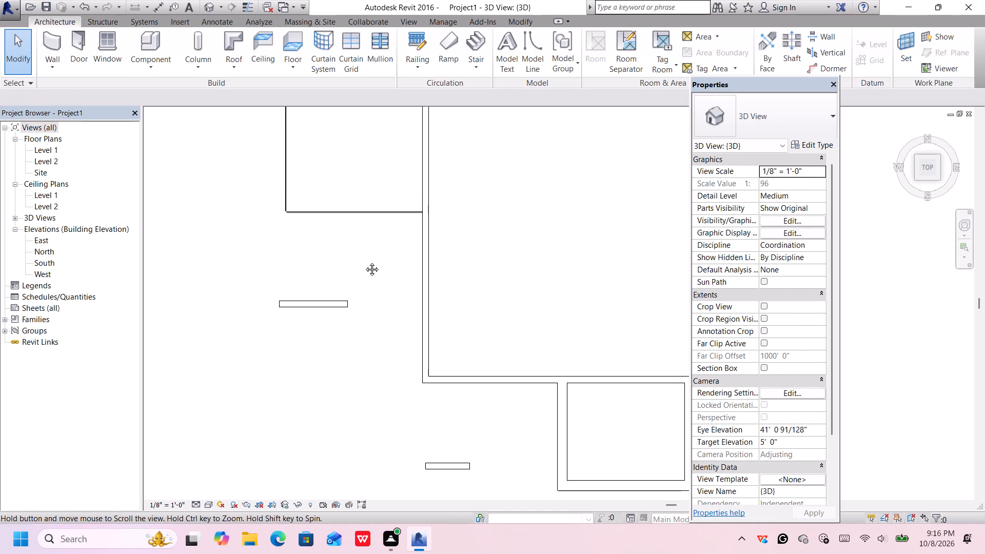
middle_drag(364, 262, 367, 273)
scroll(367, 269, down, 1)
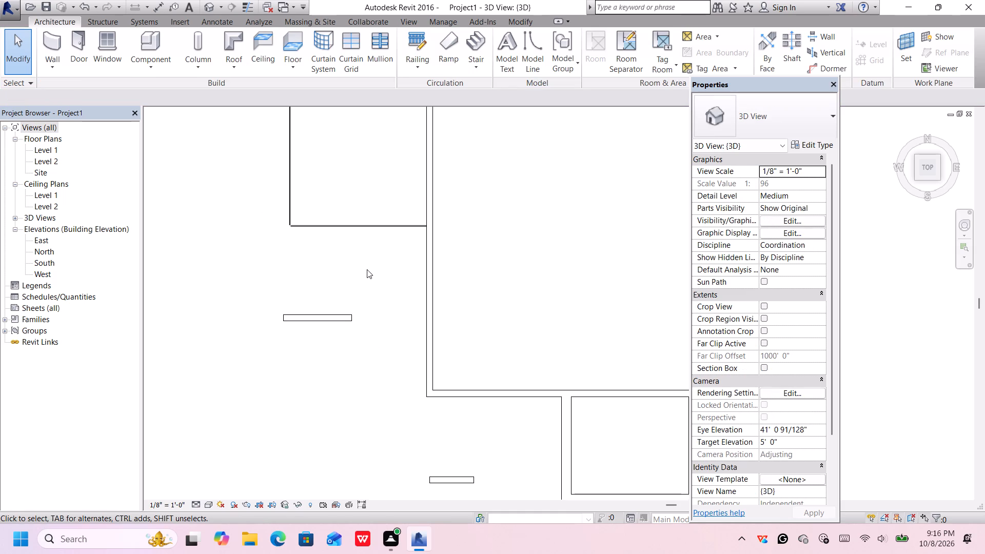
middle_drag(364, 247, 371, 294)
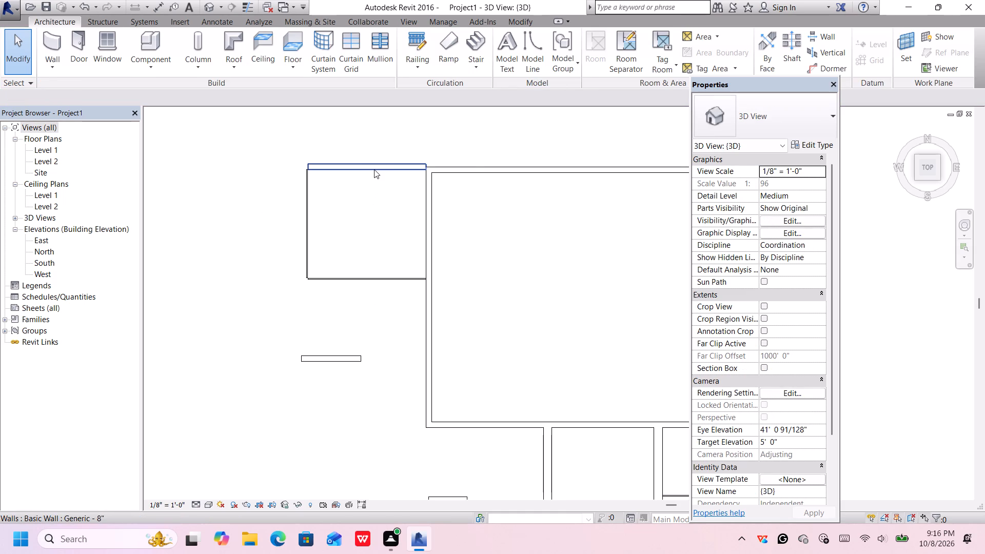
click(375, 171)
key(Down)
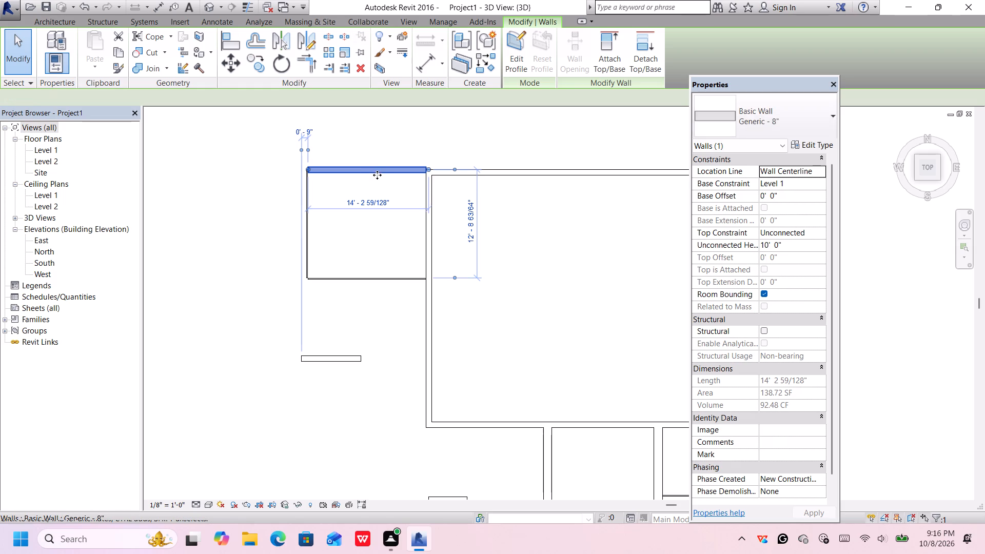
key(Down)
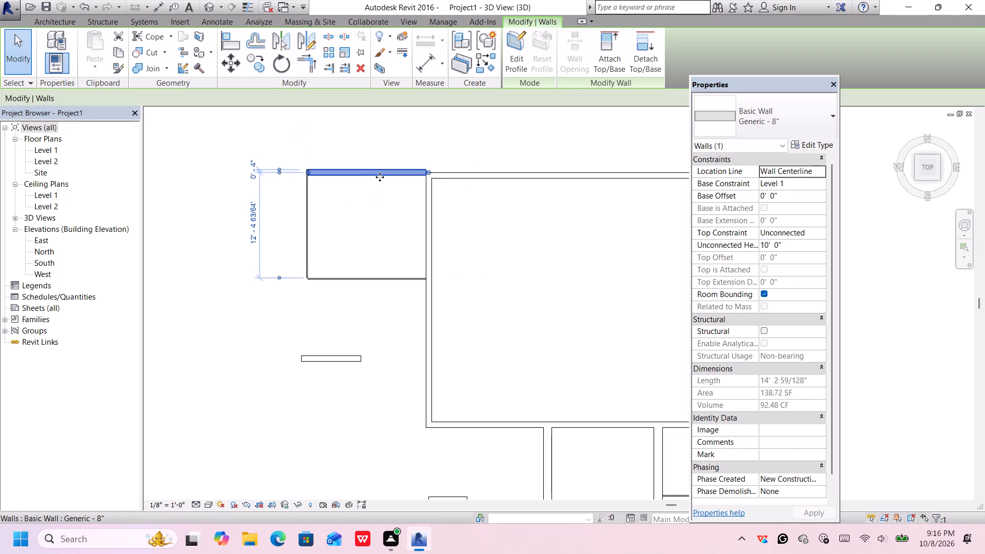
key(Up)
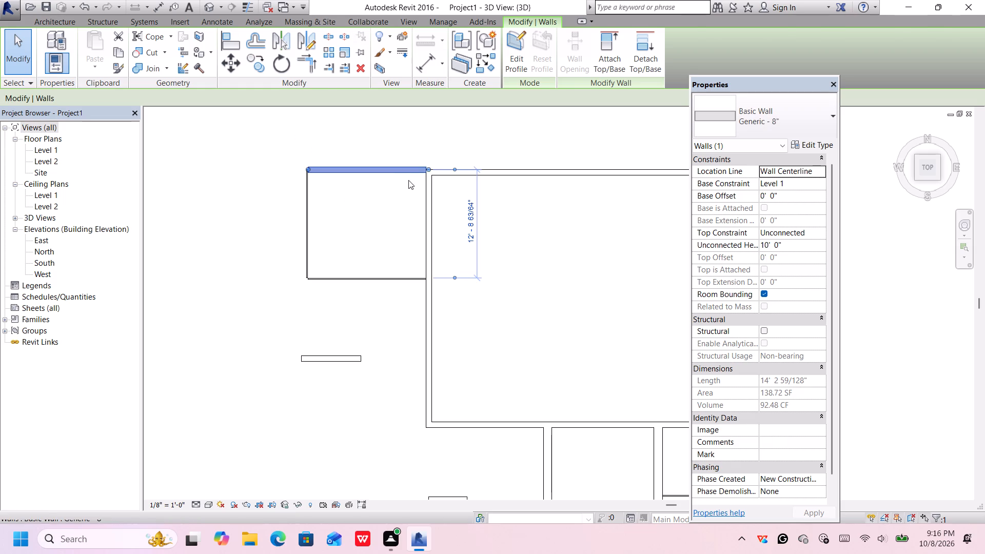
click(408, 180)
Delete the northwest Generic - 8" wall along the north side of the west curtain wall enclosure.
click(399, 168)
key(Delete)
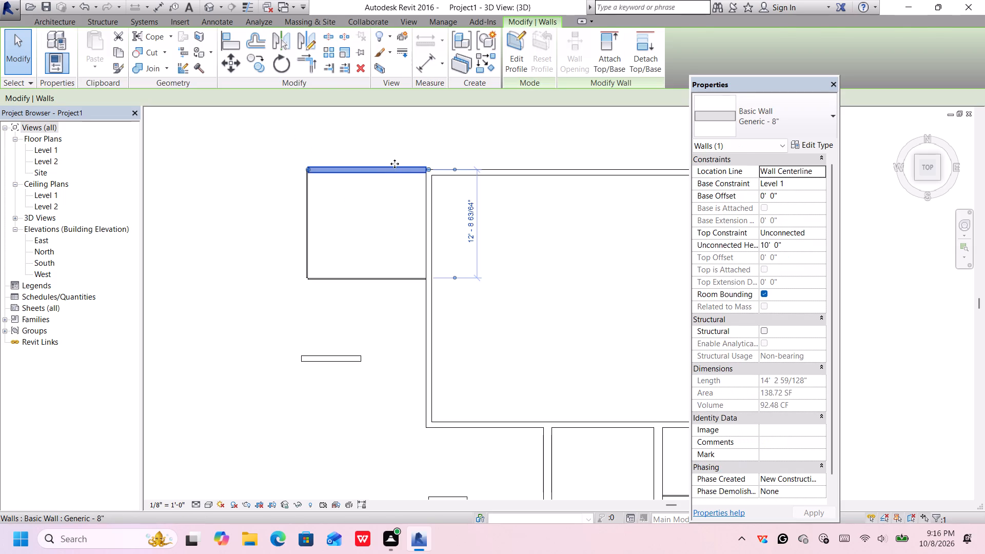
scroll(421, 207, down, 1)
middle_drag(413, 196, 411, 175)
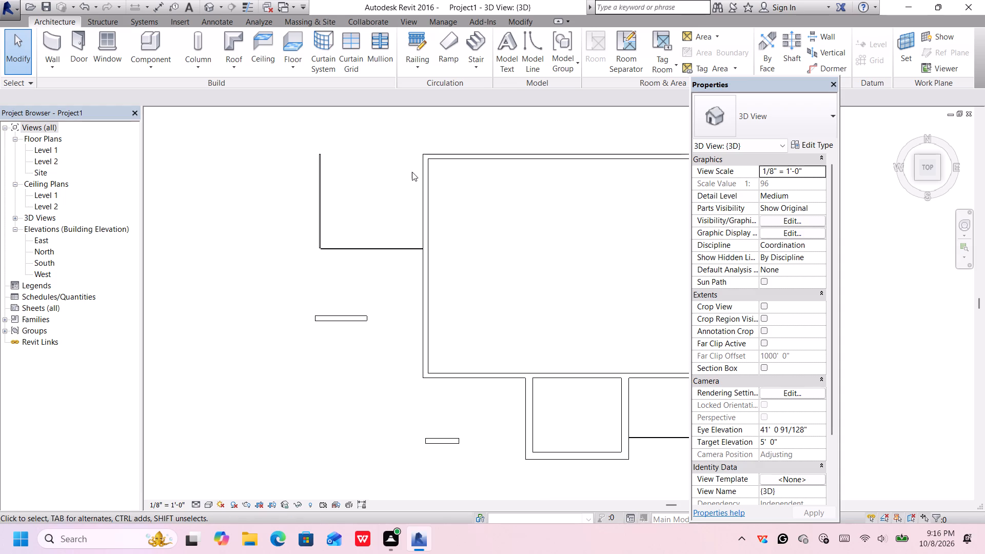
middle_drag(413, 174, 413, 183)
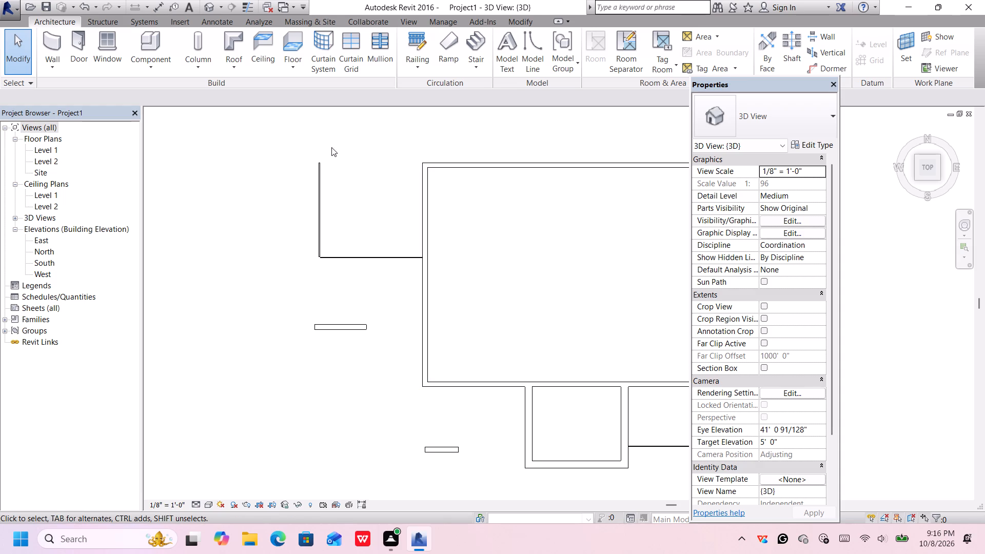
Draw a Generic - 8" wall about 14'-2" long from the main outline's northwest corner west to the curtain wall's north end.
click(48, 44)
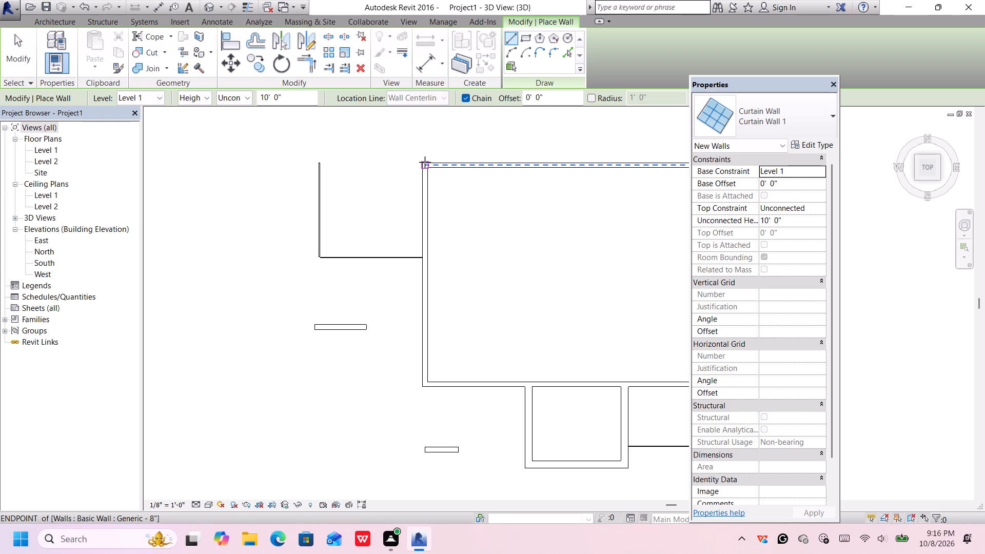
click(423, 165)
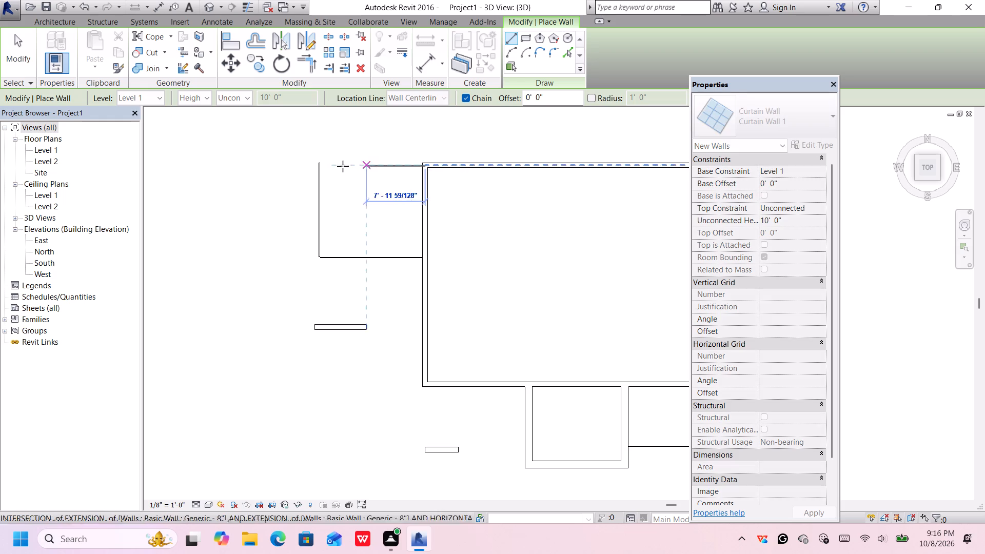
key(Escape)
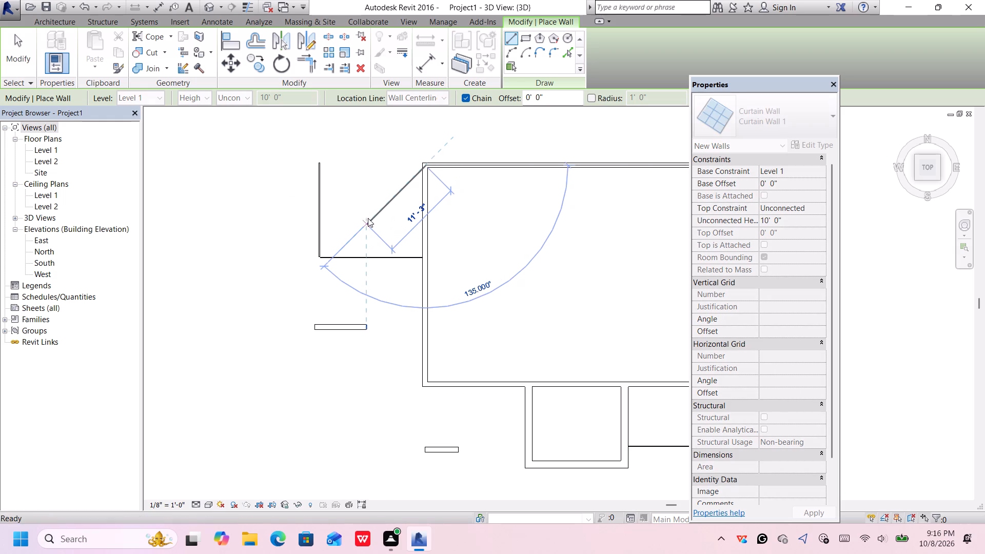
click(754, 103)
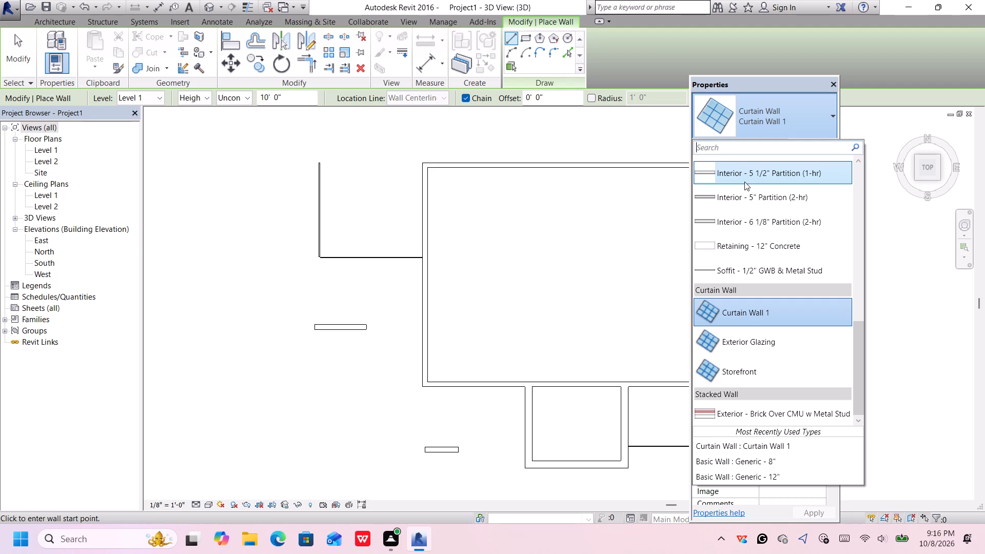
scroll(744, 183, up, 6)
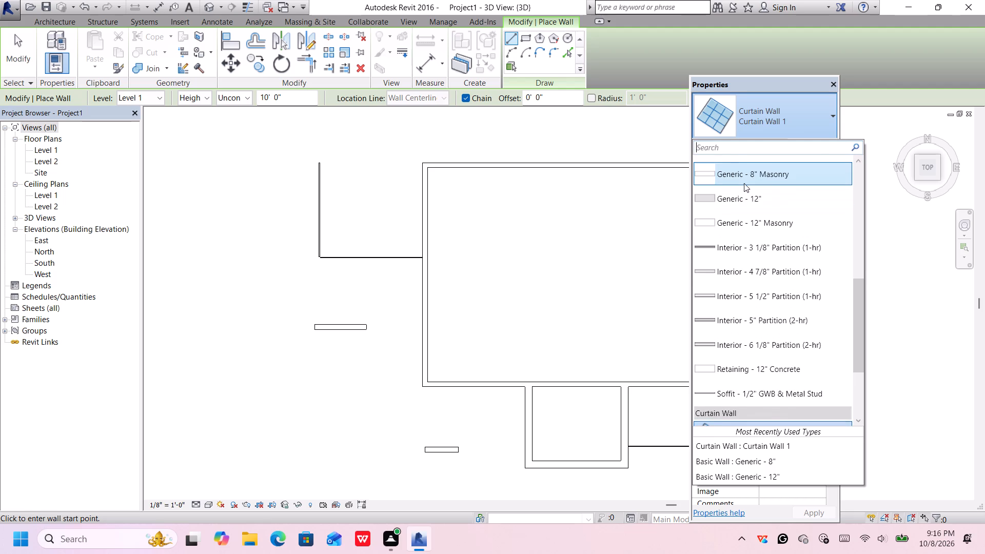
scroll(744, 183, up, 4)
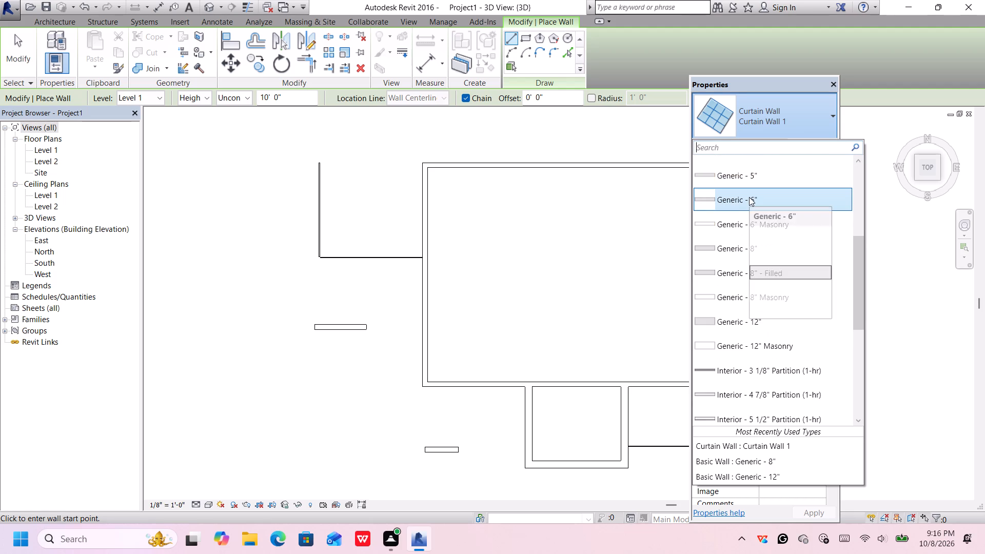
click(737, 245)
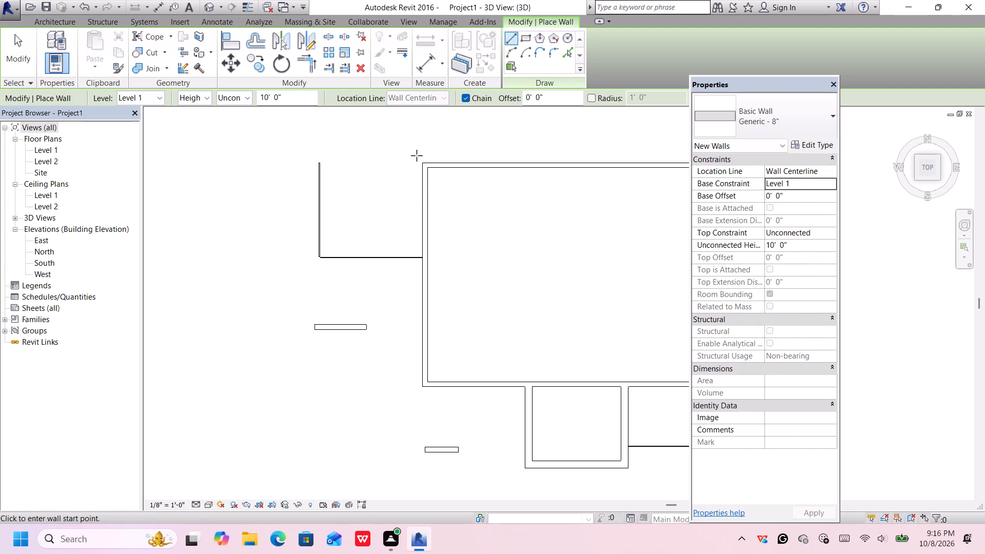
click(424, 166)
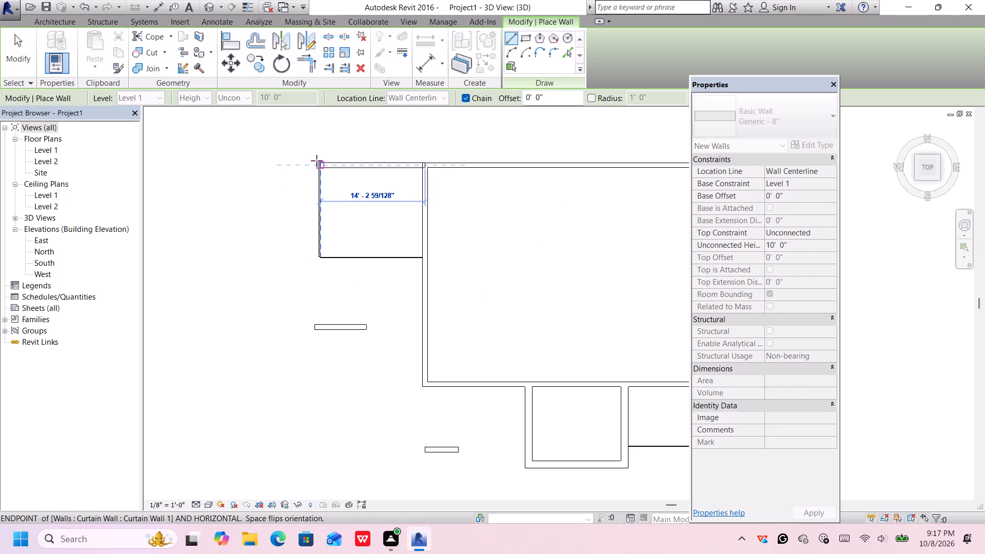
click(317, 162)
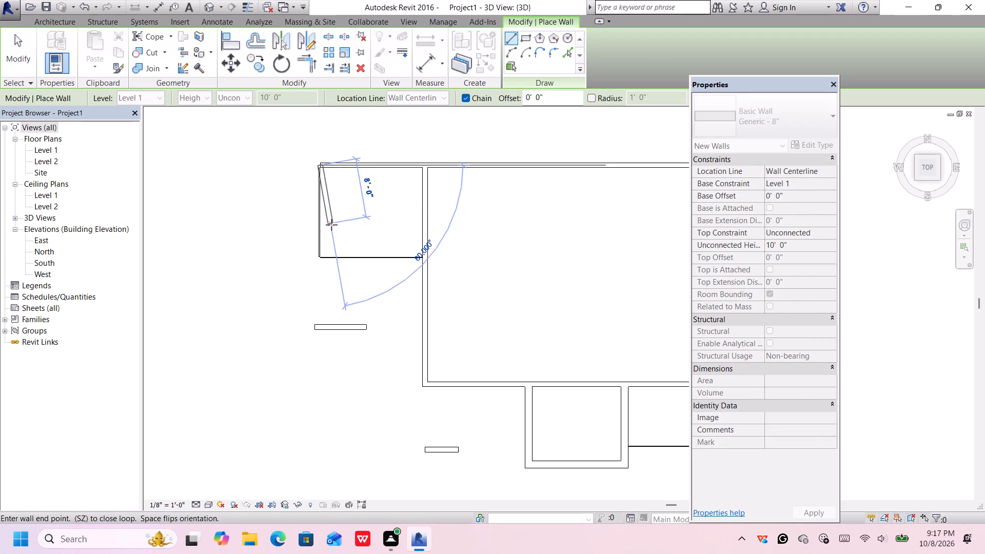
key(Escape)
scroll(336, 222, down, 1)
scroll(330, 211, up, 1)
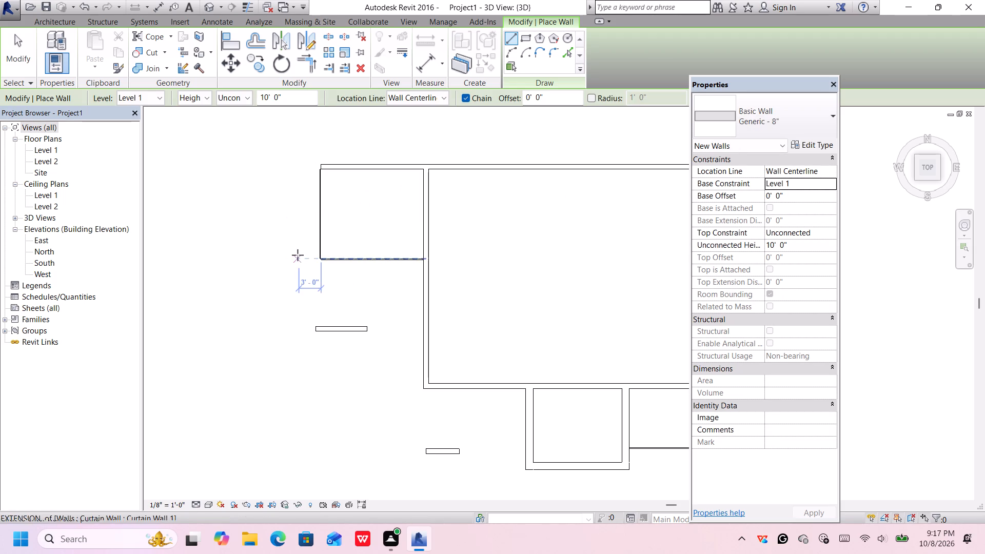
key(less)
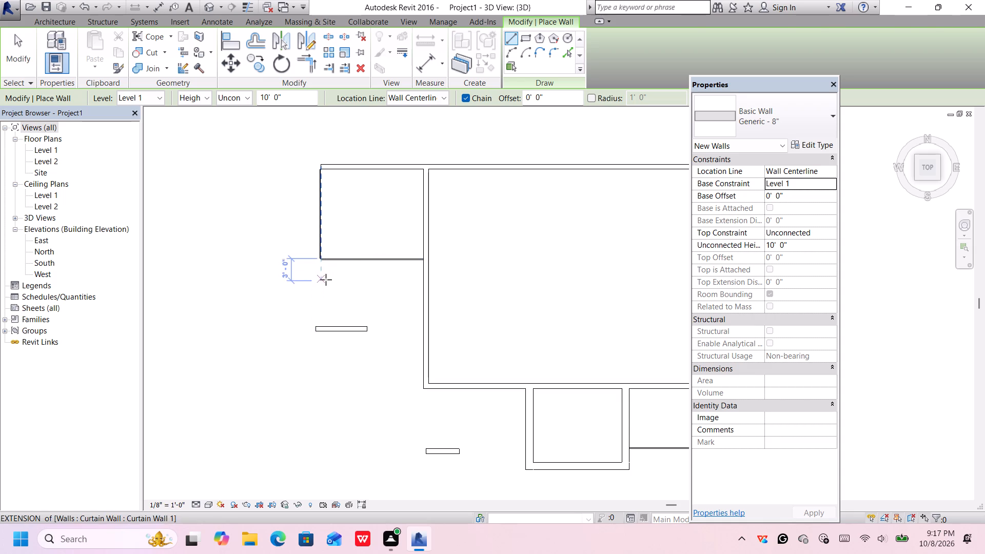
key(Escape)
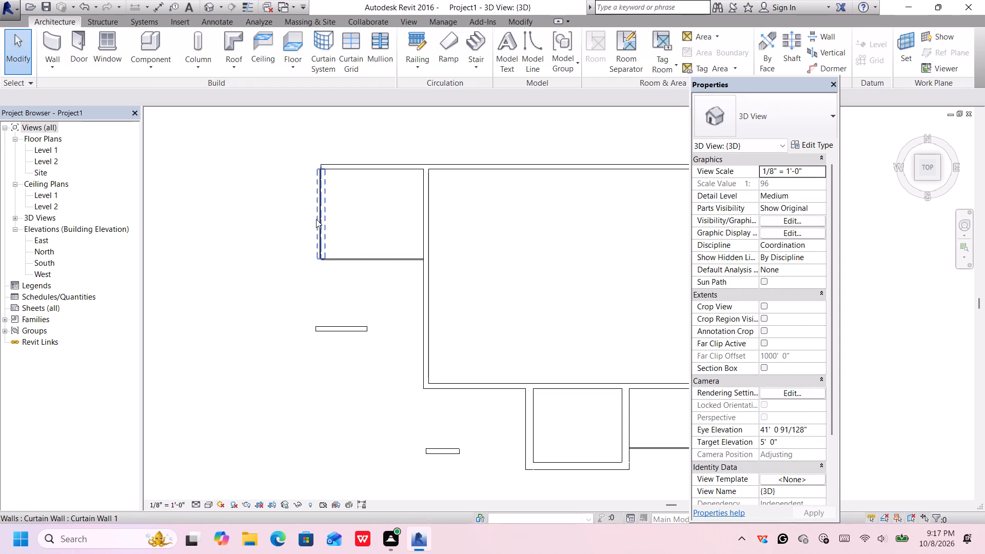
Nudge the west curtain wall of the northwest enclosure eastward to about 13'-9" from the main outline's west wall.
click(321, 218)
key(Right)
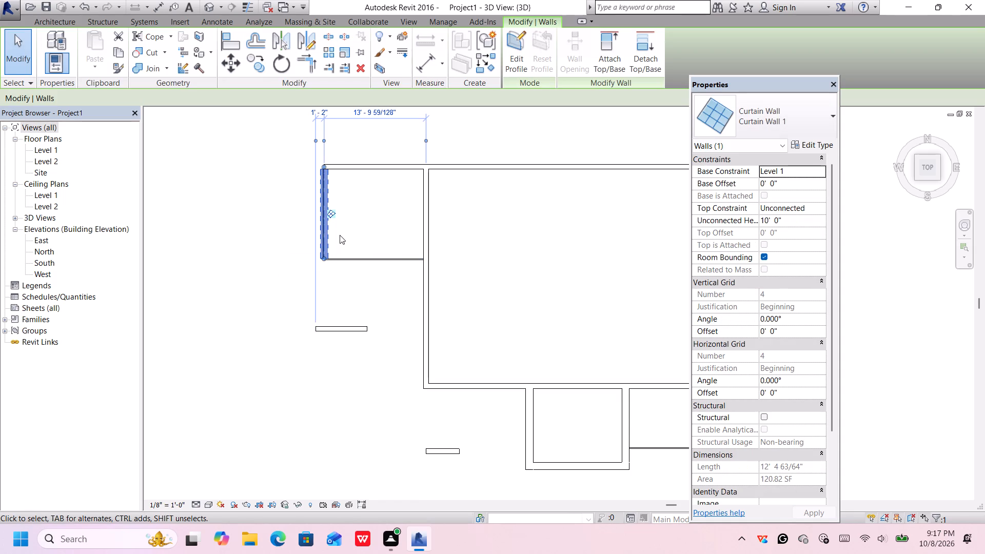
Nudge the 7'-0" detached wall south of the west enclosure eastward to about 7'-6" from the main outline's west wall.
click(330, 328)
key(Right)
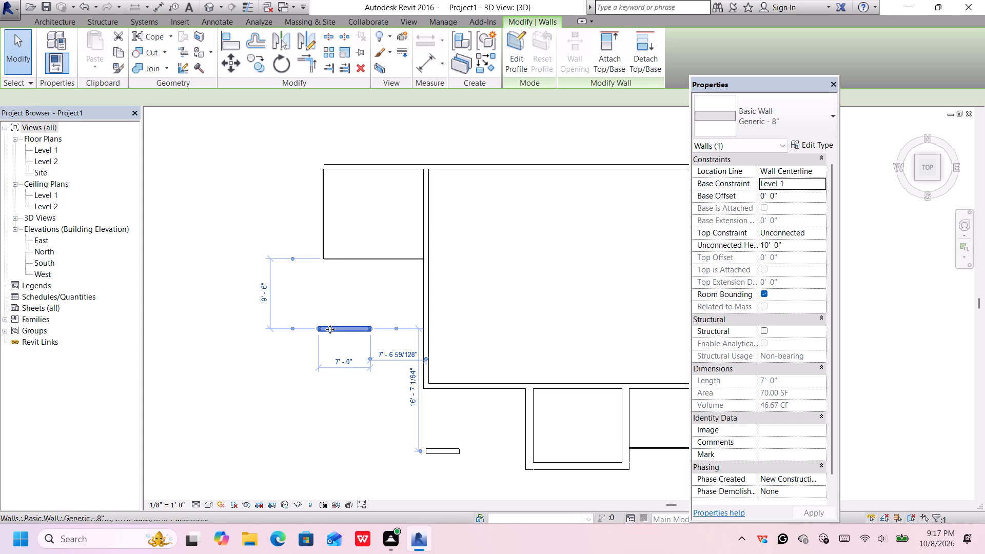
click(269, 384)
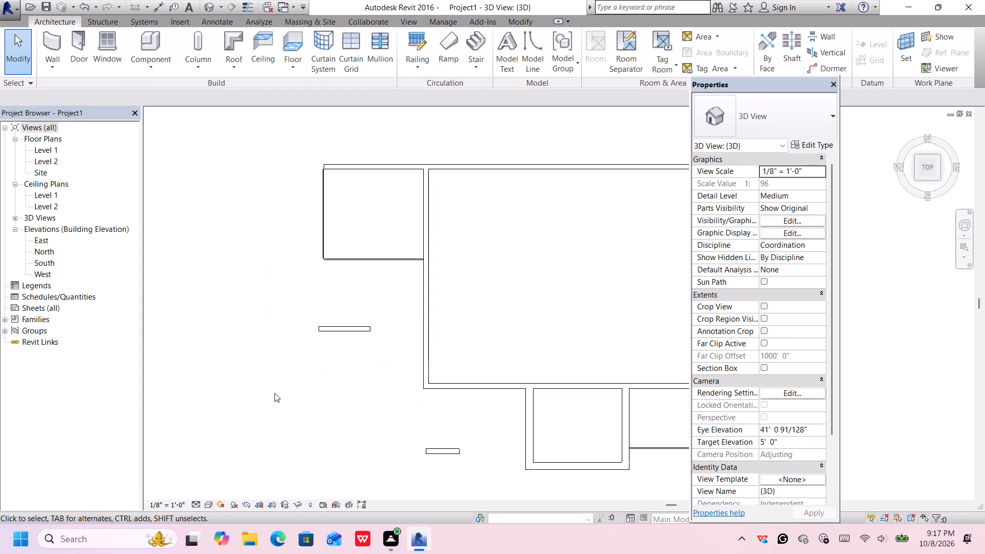
Examine the overall wall layout from the detached west wall across to the southeast curtain wall enclosure.
click(350, 325)
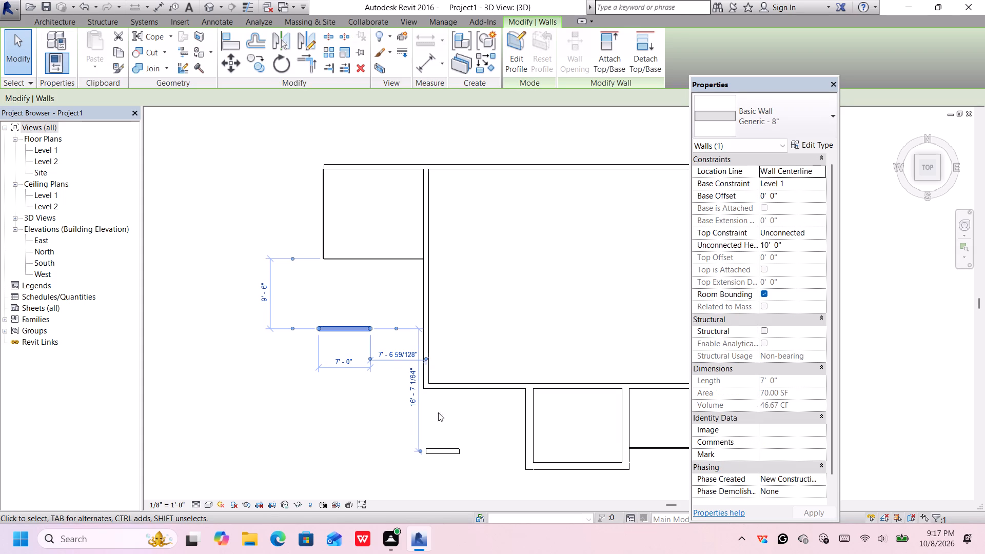
middle_drag(465, 396, 298, 398)
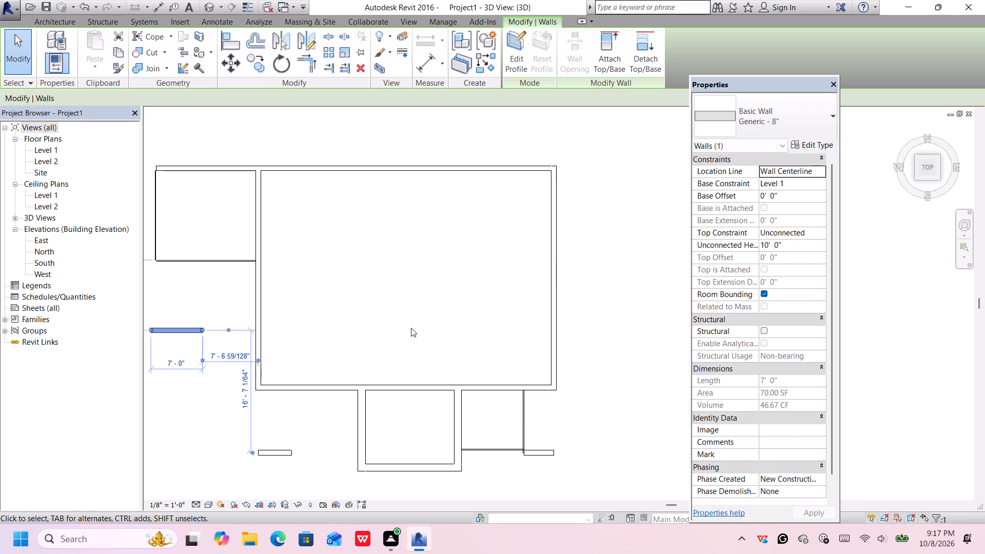
scroll(451, 311, down, 1)
scroll(452, 311, up, 1)
scroll(452, 312, down, 1)
middle_drag(453, 312, 455, 312)
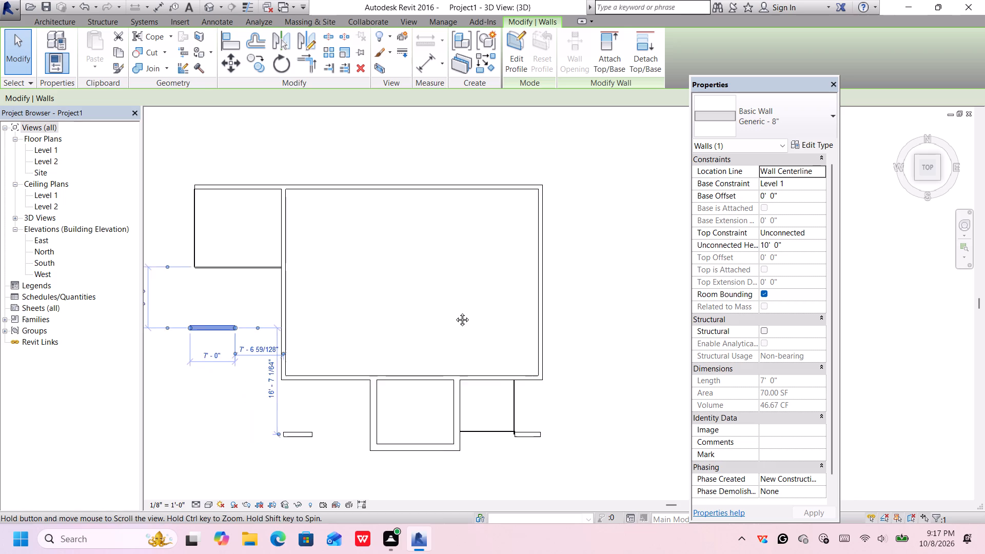
middle_drag(455, 312, 503, 305)
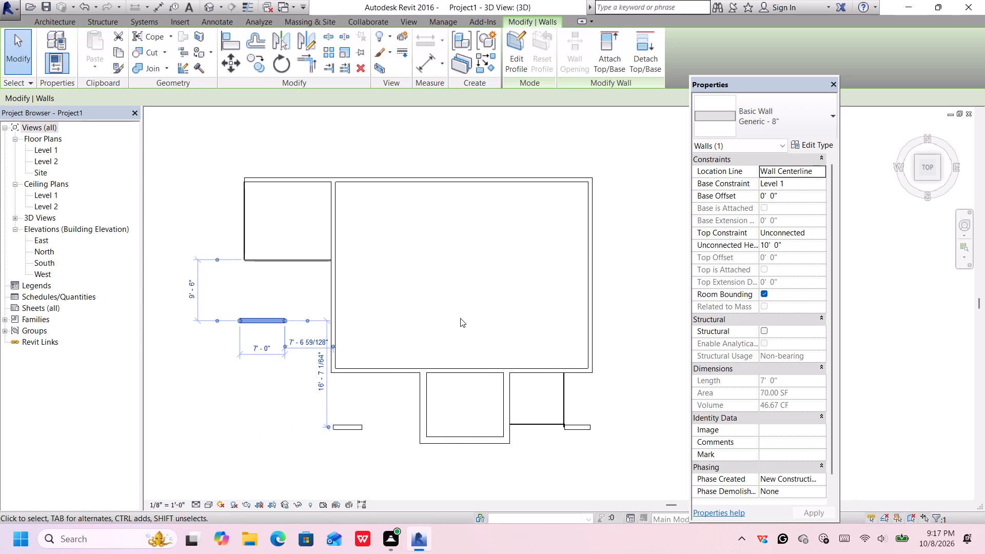
scroll(460, 317, up, 1)
scroll(460, 316, down, 2)
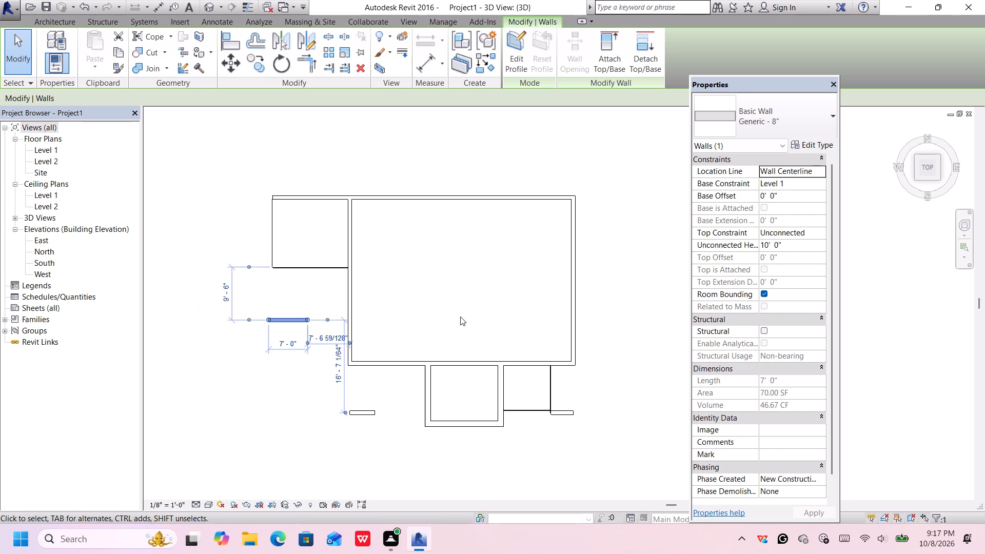
middle_drag(474, 299, 483, 308)
click(440, 164)
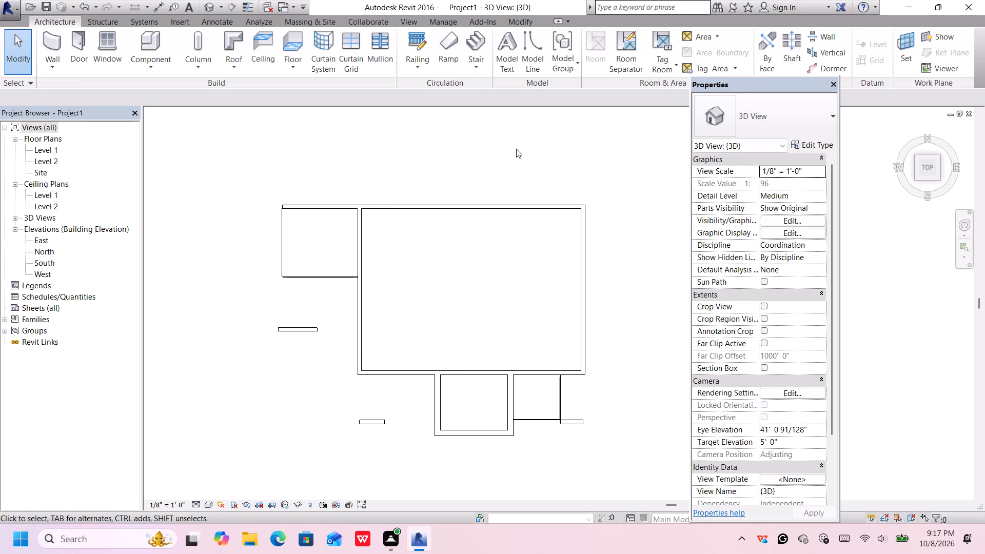
Sketch a rectangular Generic - 12" floor boundary on Level 1 enclosing all the walls, about 59'-6" from north to south.
click(274, 52)
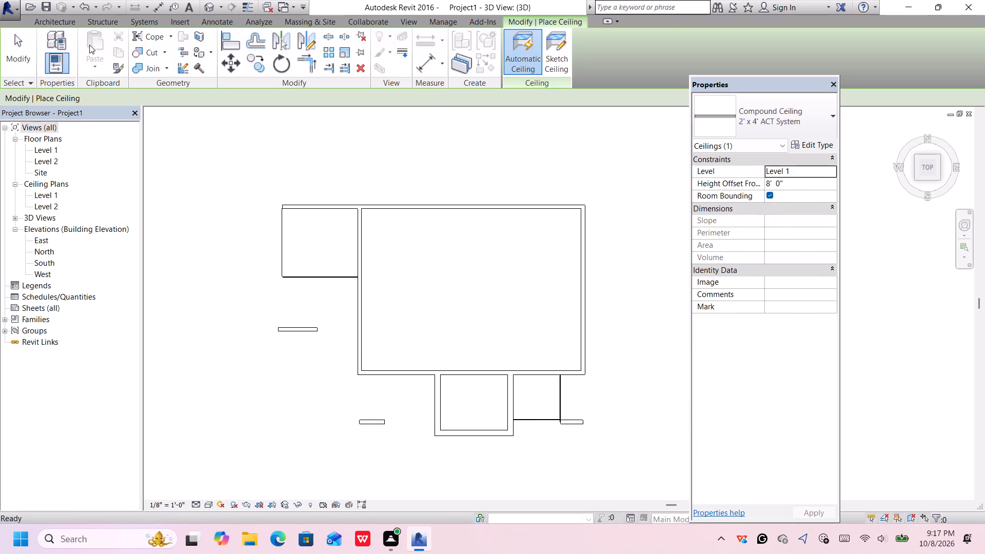
click(63, 20)
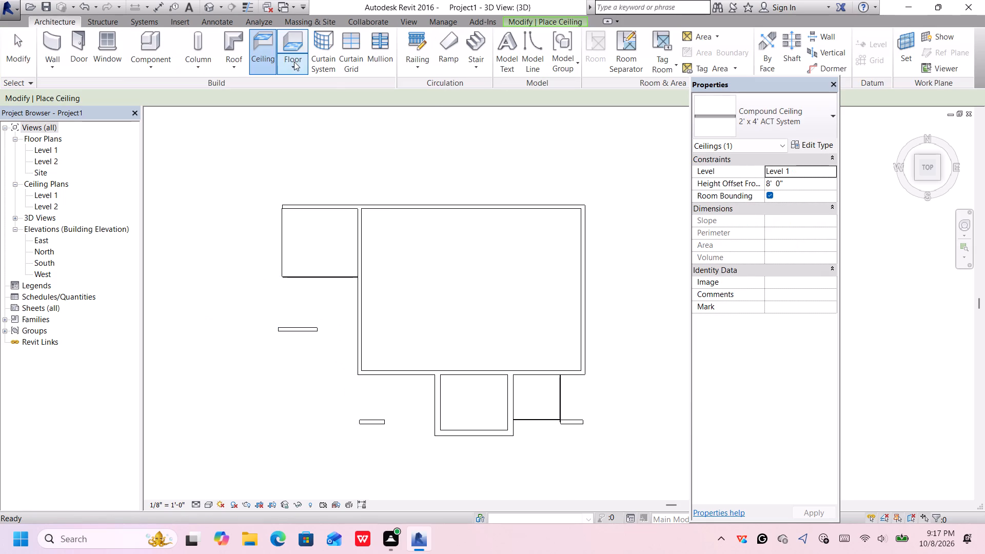
click(294, 67)
click(299, 91)
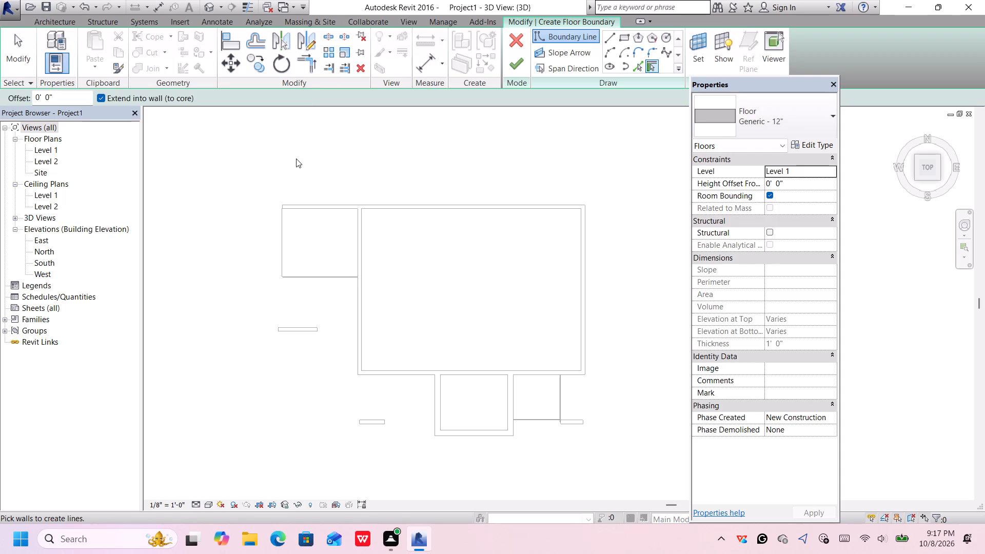
click(628, 34)
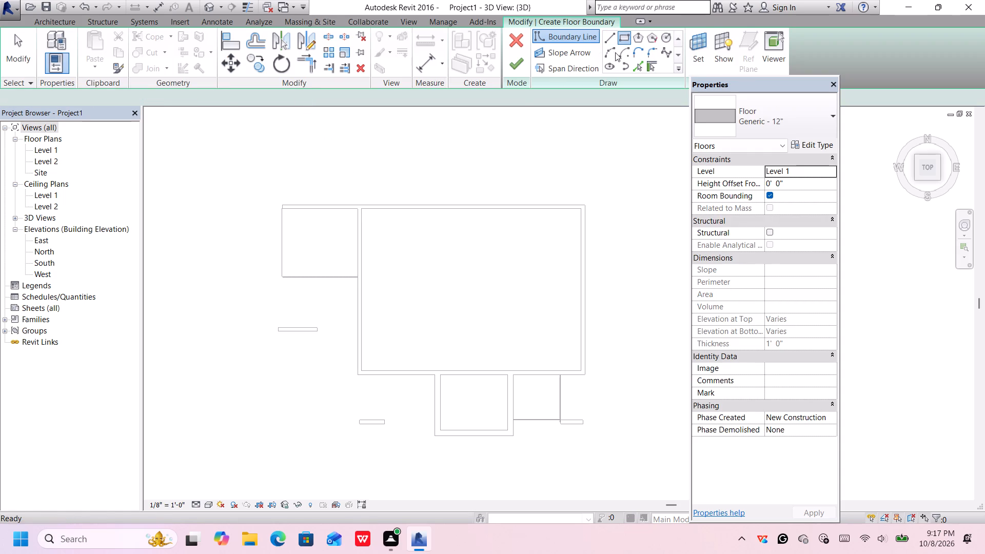
middle_drag(322, 187, 320, 171)
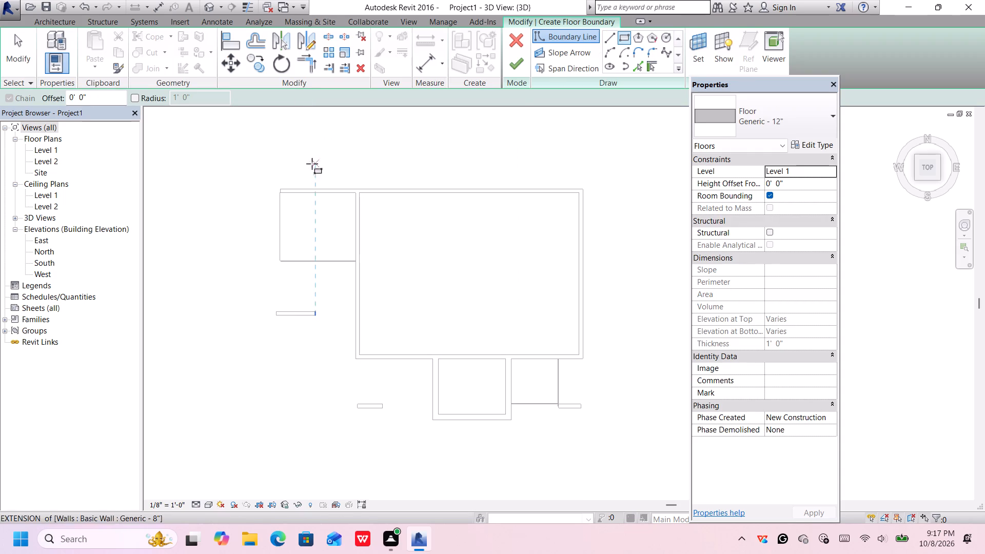
scroll(252, 170, down, 1)
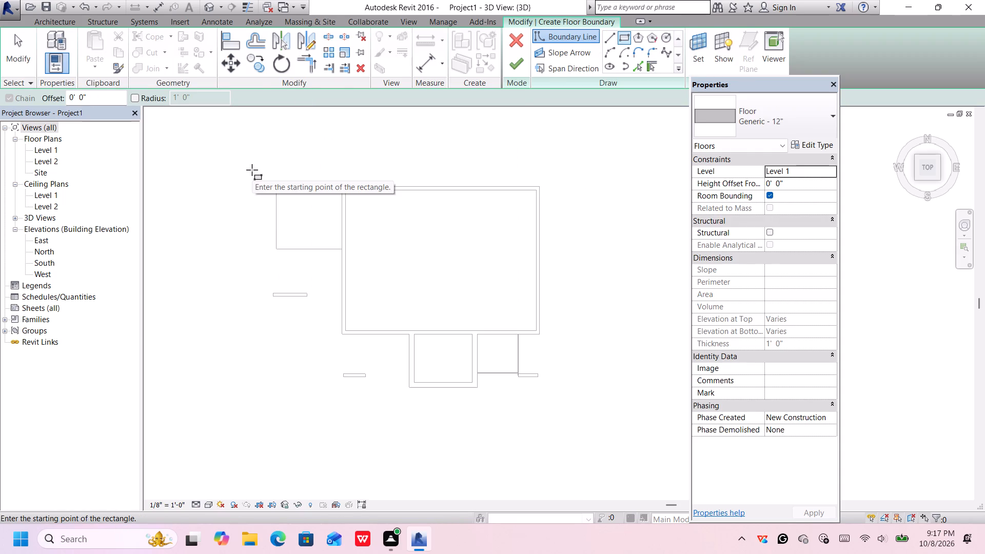
scroll(252, 170, down, 1)
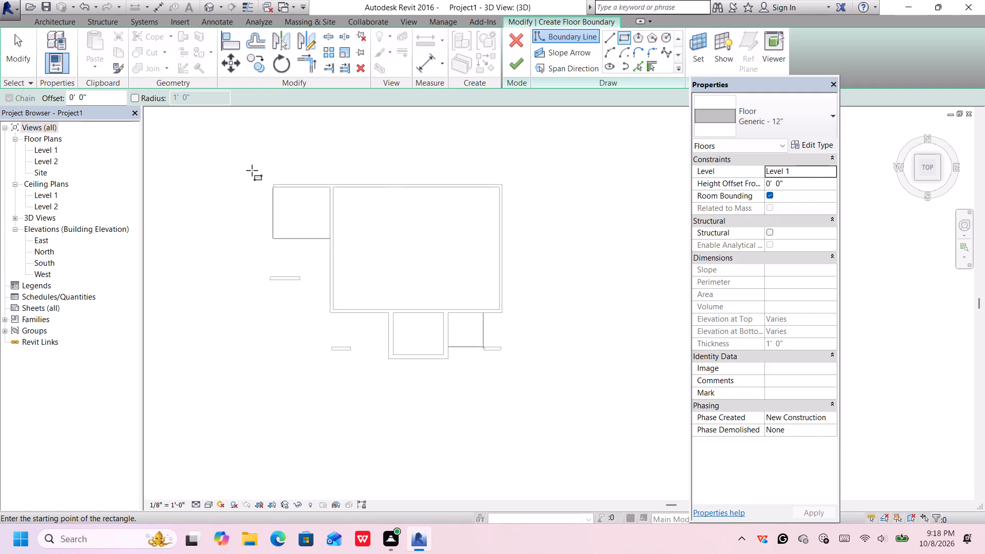
scroll(253, 171, down, 1)
middle_drag(253, 171, 285, 168)
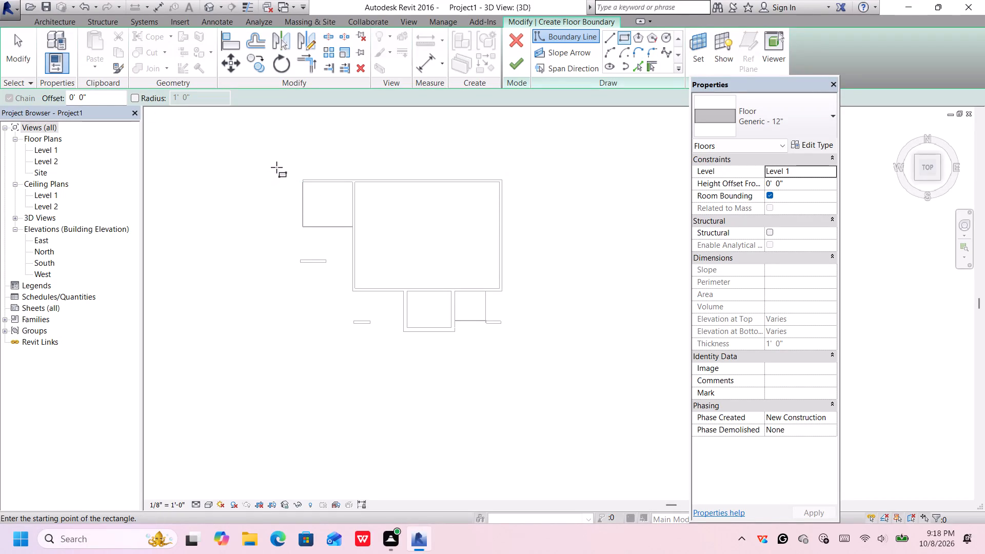
scroll(272, 161, up, 3)
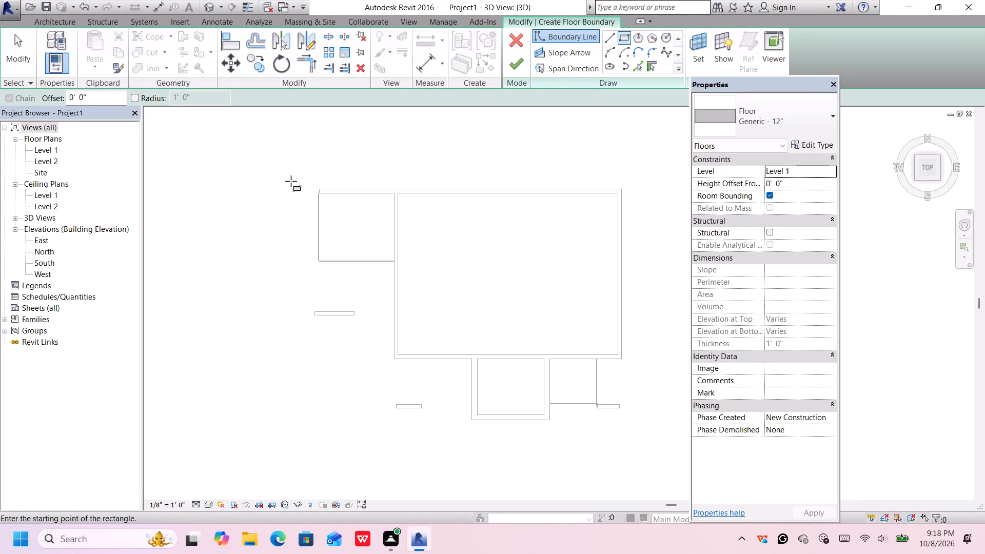
click(278, 152)
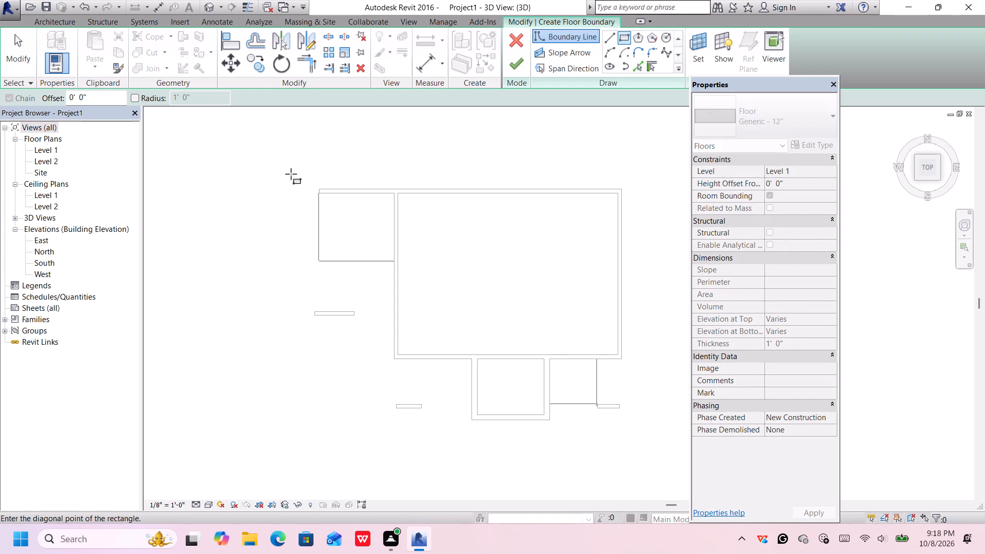
middle_drag(554, 329, 509, 285)
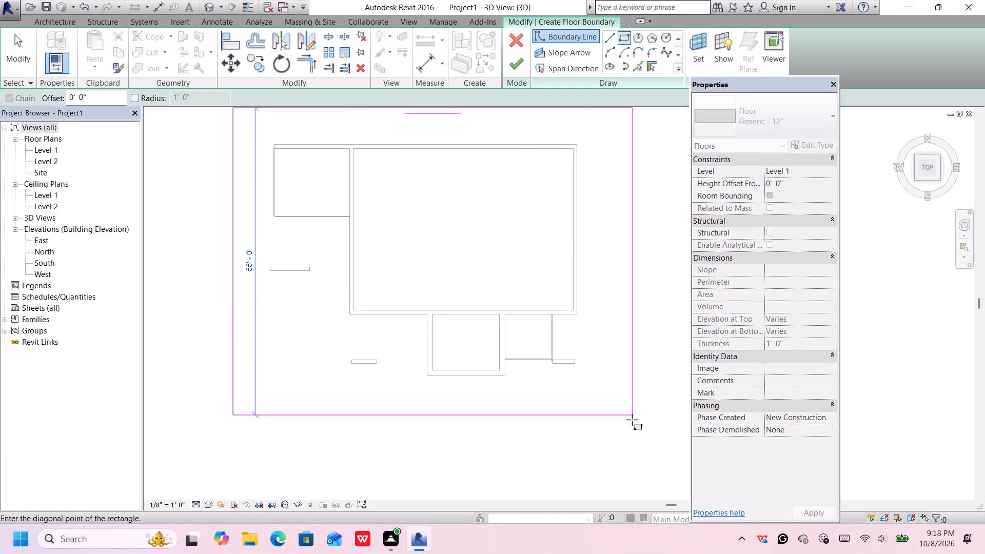
click(670, 439)
scroll(534, 364, down, 1)
scroll(534, 364, up, 1)
scroll(534, 364, down, 3)
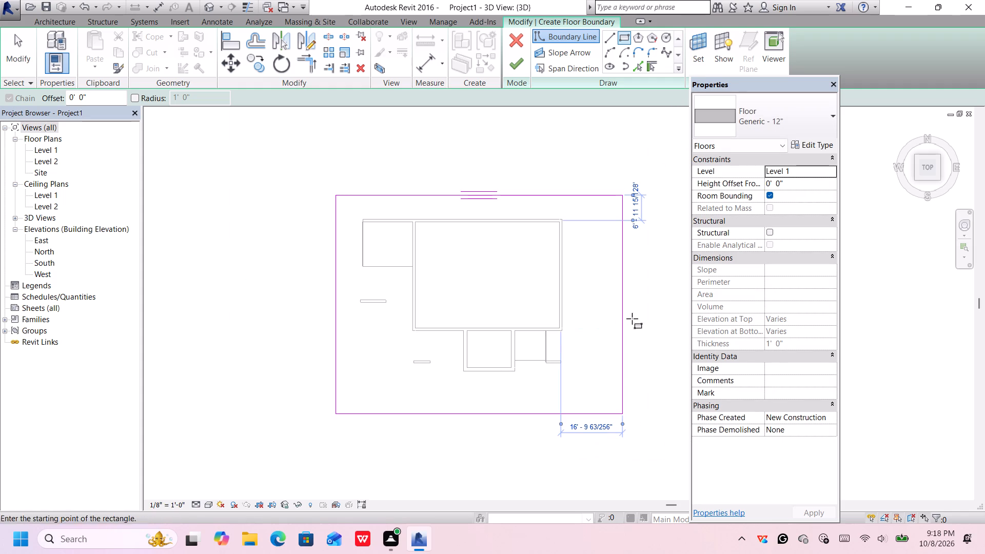
middle_drag(639, 335, 633, 313)
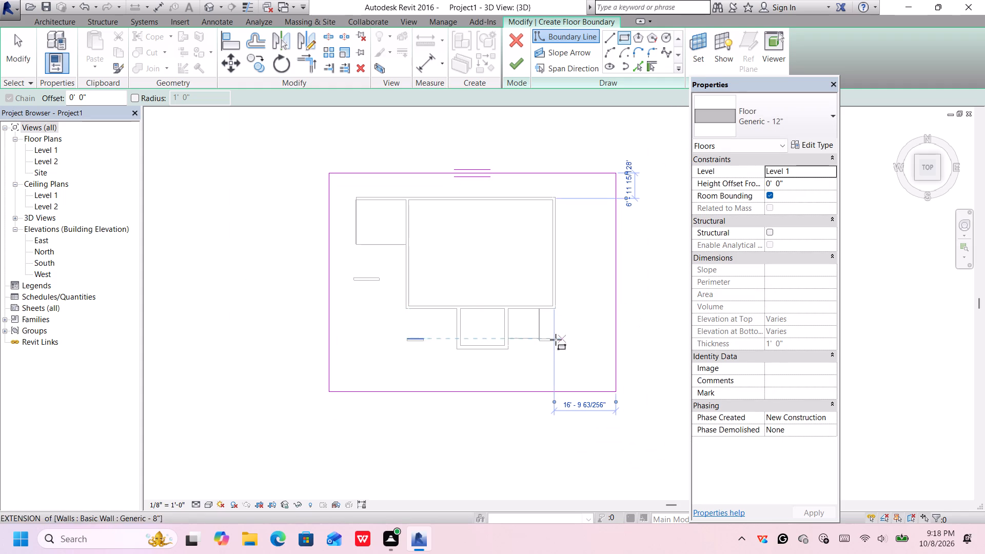
key(Escape)
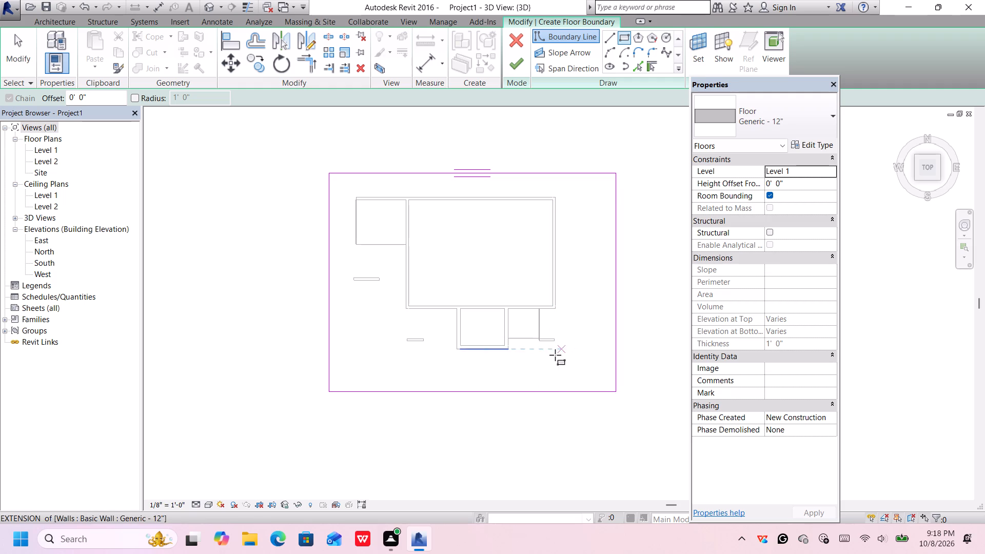
Set the floor boundary's south edge 8'-0" from the south wall of the projecting southern room.
key(Escape)
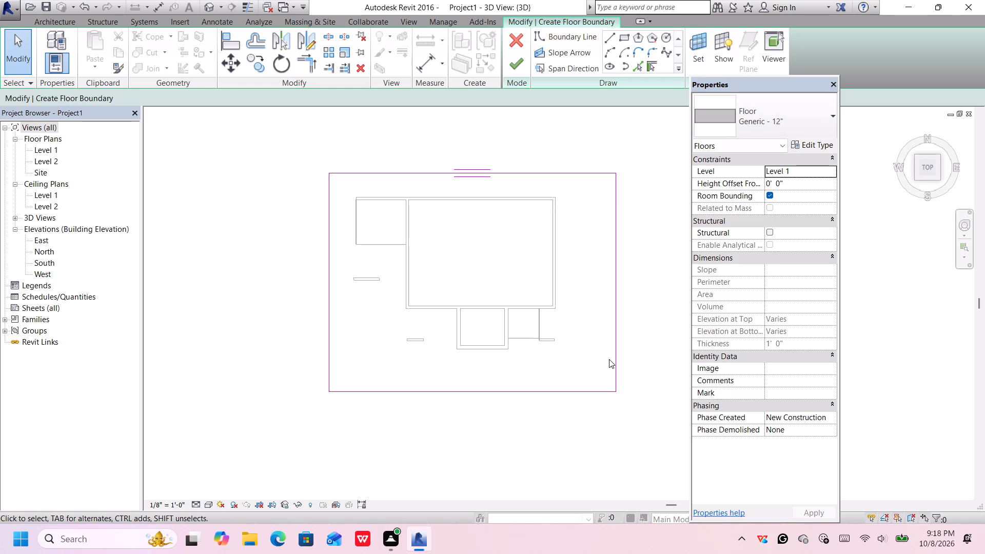
click(581, 387)
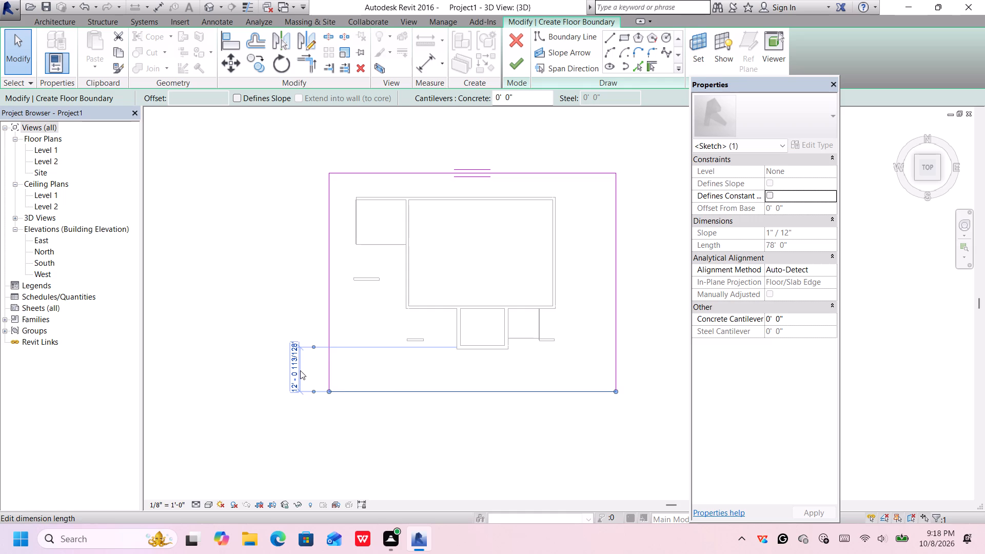
click(296, 368)
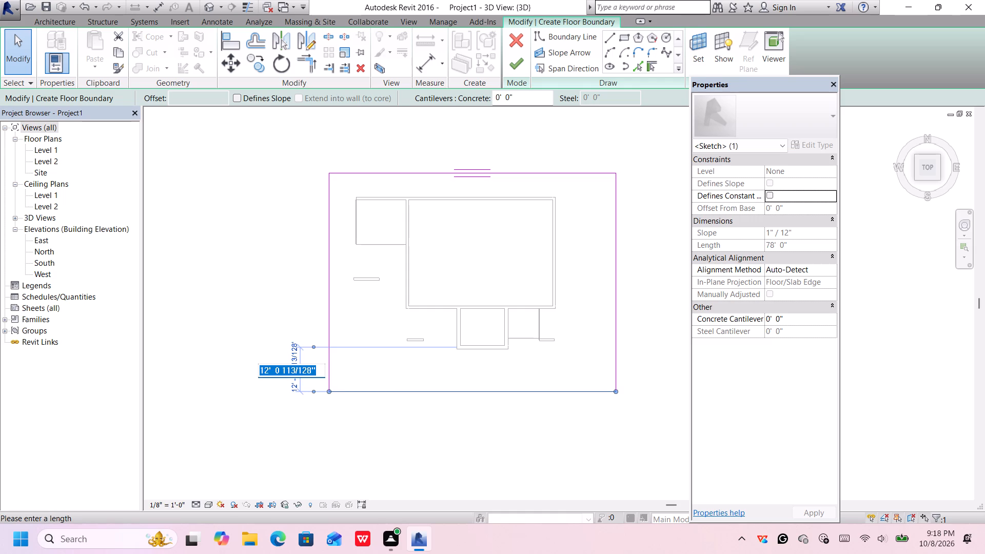
key(BackSpace)
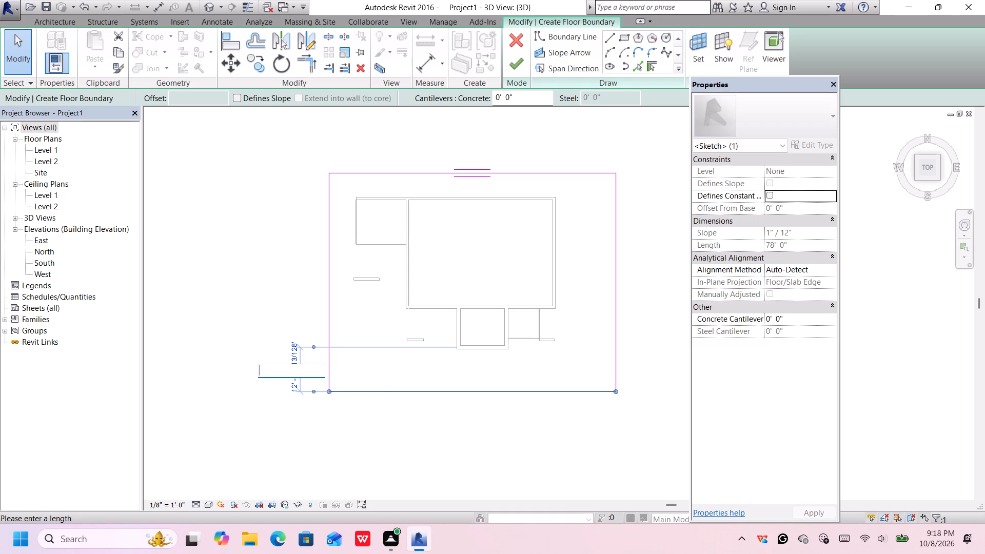
key(8)
key(apostrophe)
key(Return)
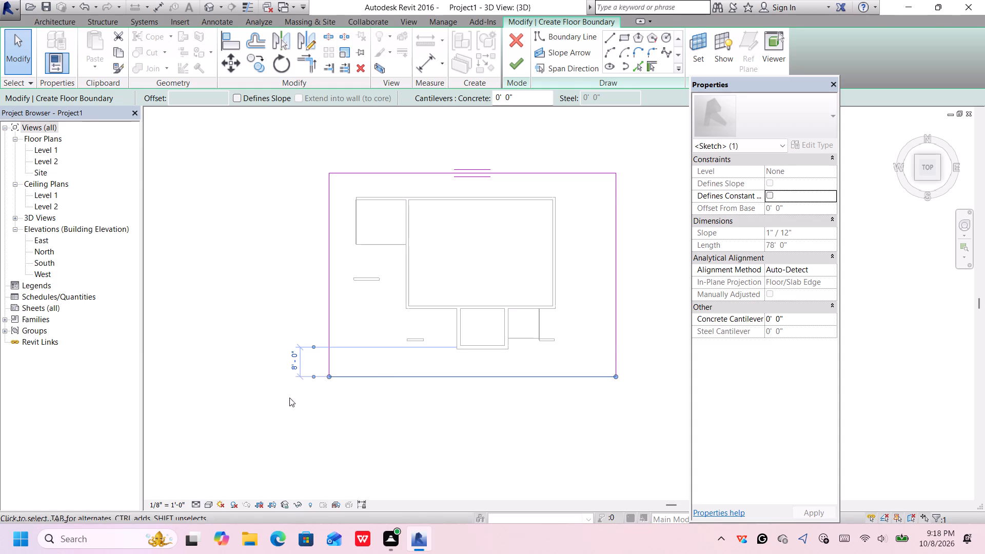
click(289, 417)
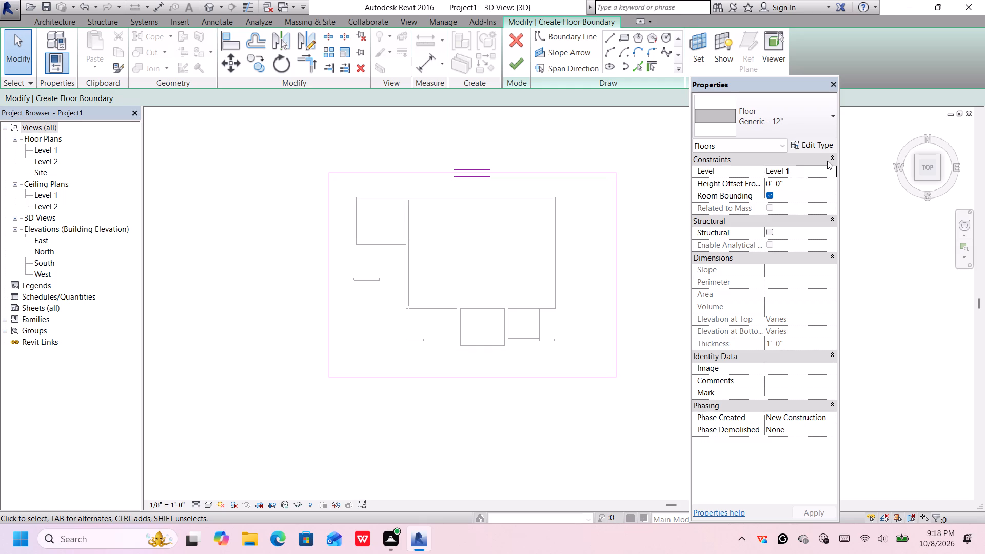
Finish the rectangular boundary sketch to create the Generic - 12" floor, working from a southwest isometric view.
click(917, 178)
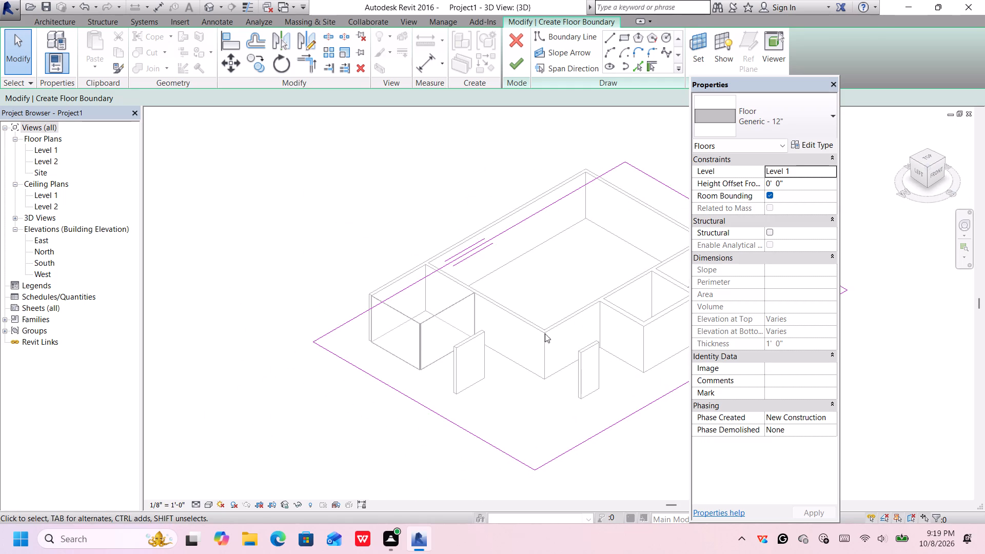
scroll(550, 333, down, 1)
scroll(551, 333, up, 1)
scroll(551, 333, down, 2)
scroll(594, 406, up, 1)
scroll(594, 406, down, 1)
middle_drag(627, 411, 544, 344)
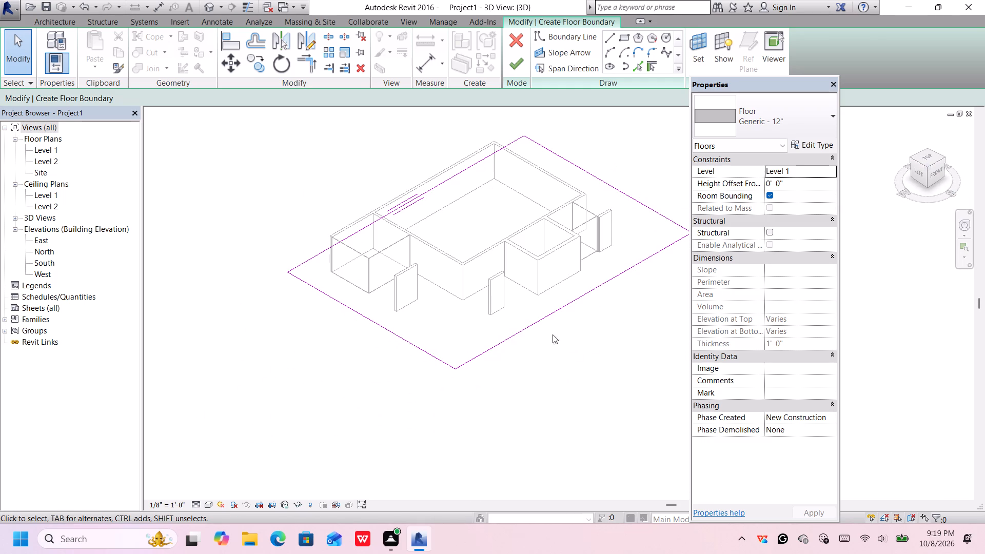
click(521, 71)
middle_drag(589, 146, 579, 147)
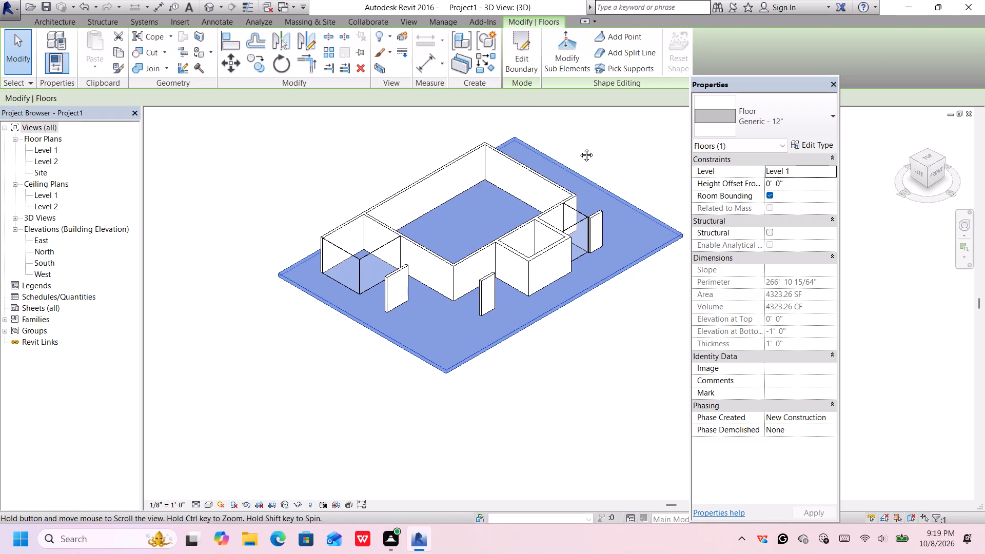
middle_drag(579, 147, 568, 144)
scroll(570, 146, up, 1)
click(599, 145)
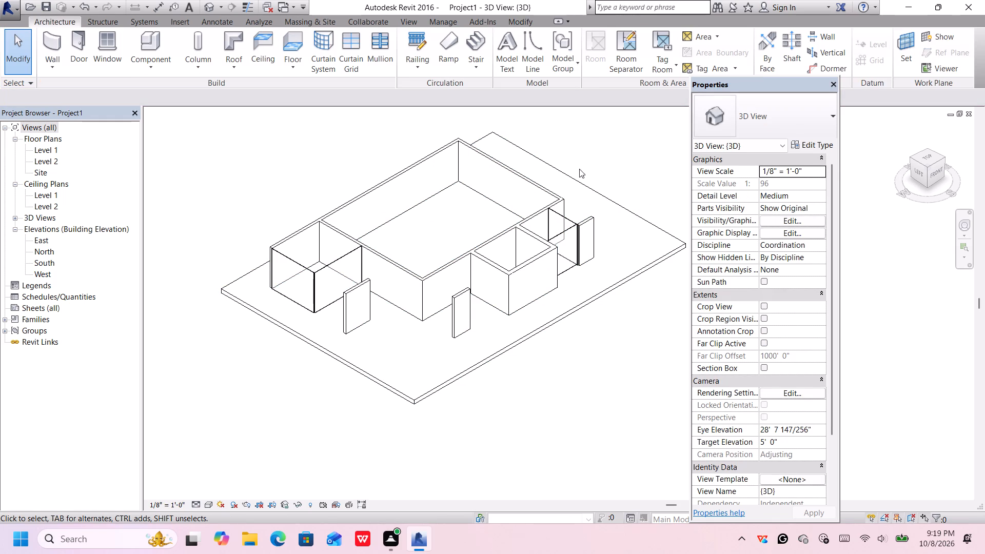
Set the 3D view's visual style to Realistic.
scroll(580, 215, up, 3)
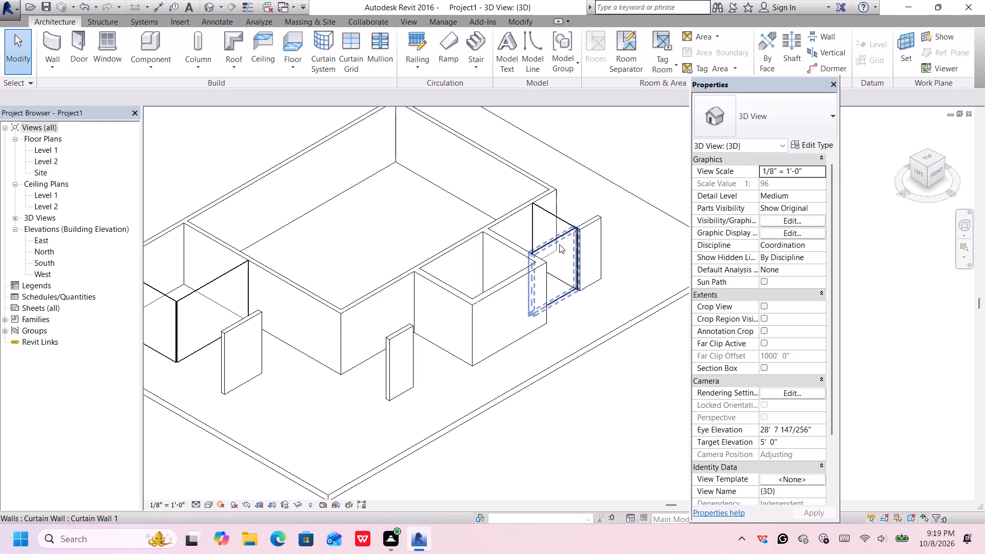
scroll(559, 244, down, 1)
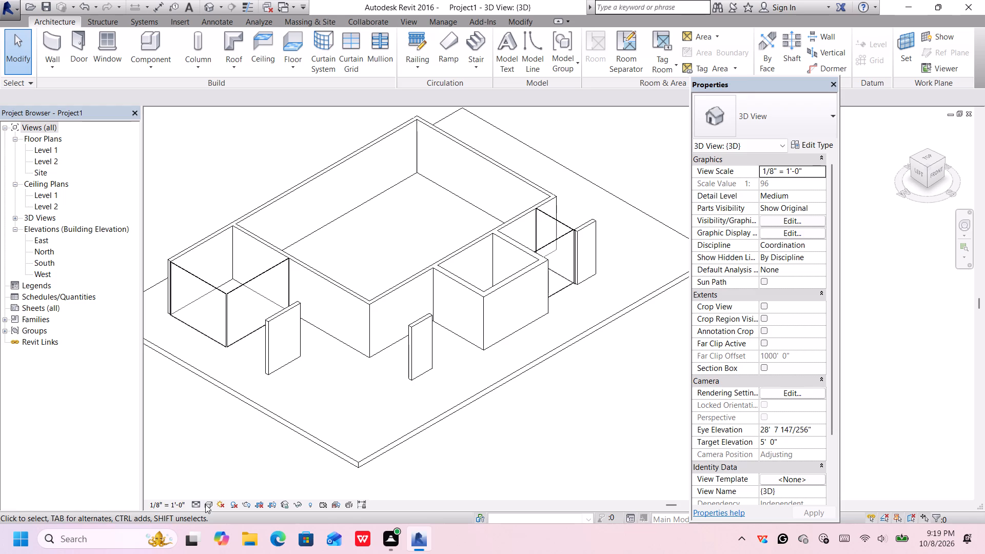
click(205, 504)
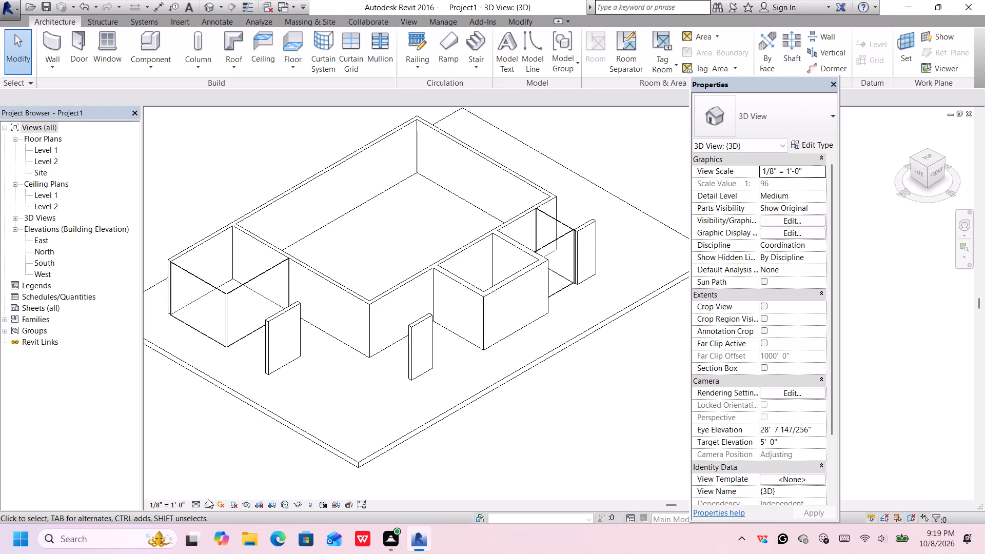
click(209, 508)
click(233, 477)
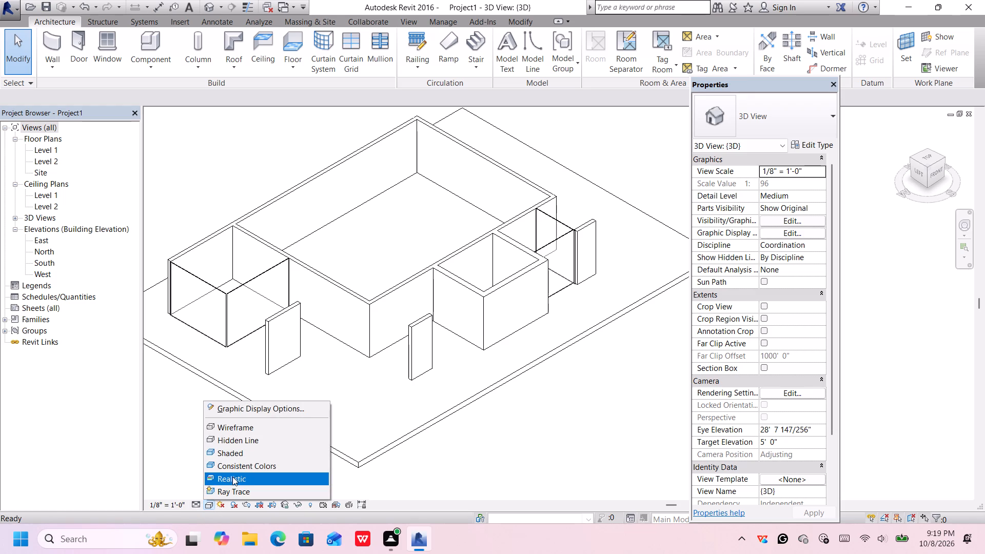
Change the type of all four curtain walls of the northwest and southeast enclosures to Exterior Glazing.
scroll(446, 446, up, 1)
scroll(451, 451, down, 2)
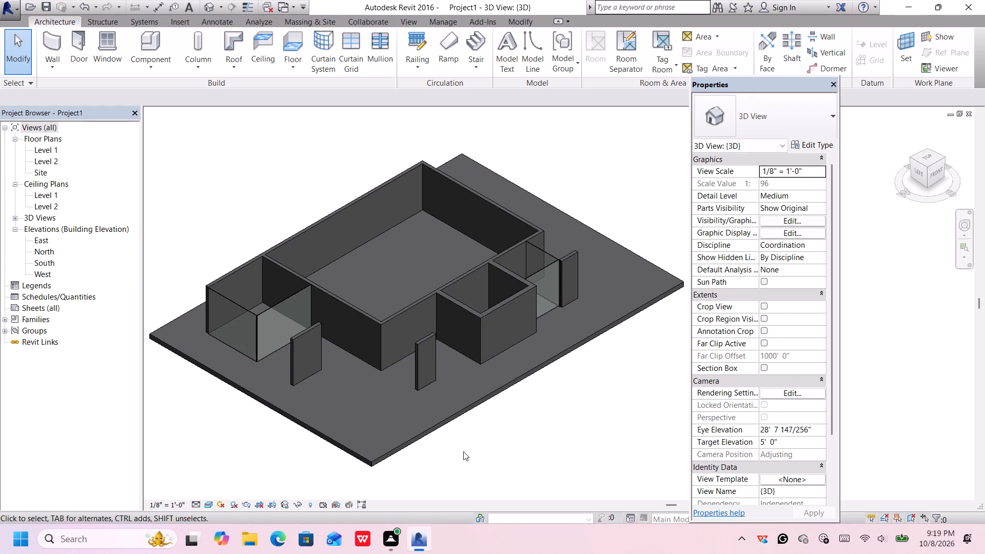
click(251, 315)
scroll(263, 321, up, 4)
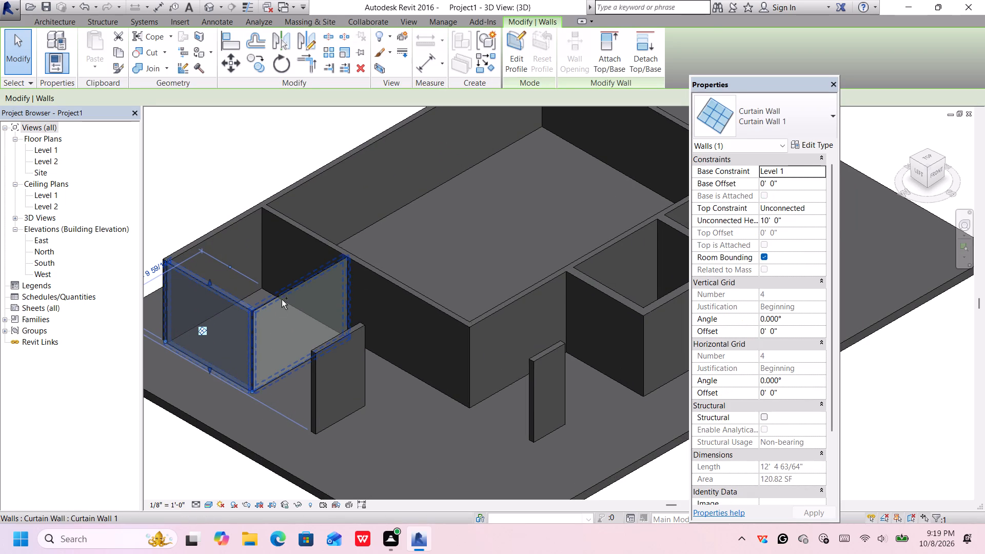
ctrl+click(284, 301)
scroll(554, 366, down, 1)
scroll(554, 366, up, 1)
scroll(553, 366, down, 4)
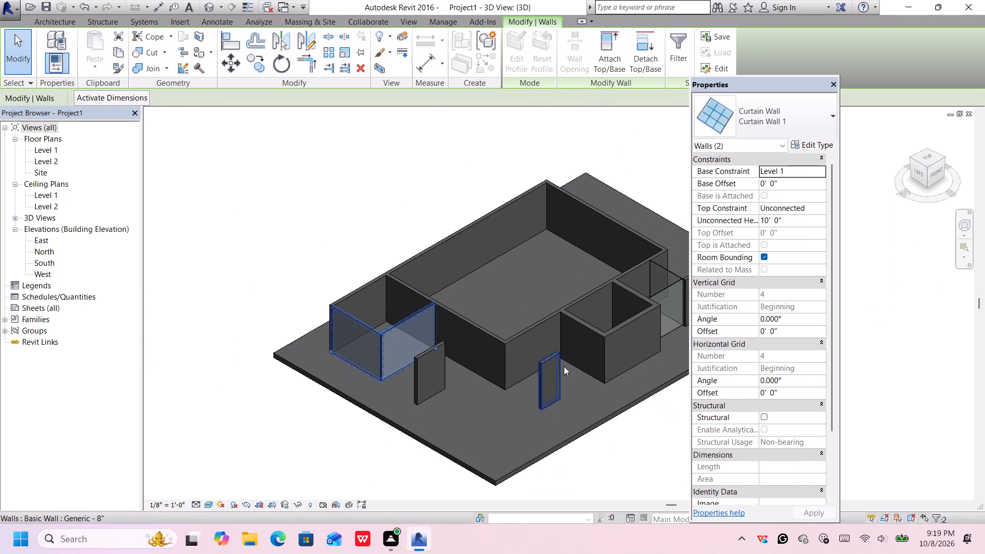
middle_drag(593, 381, 414, 406)
middle_drag(413, 406, 399, 410)
scroll(485, 316, up, 2)
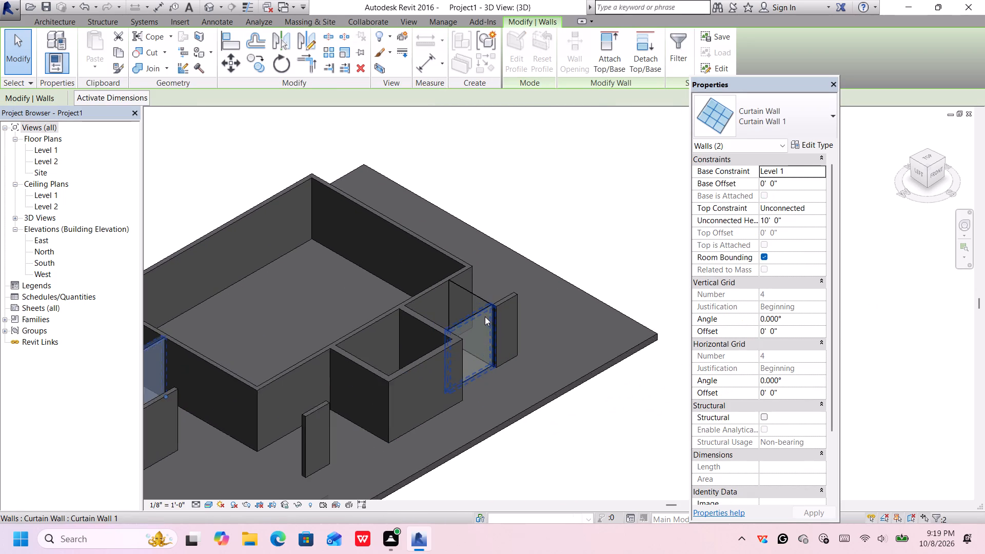
scroll(485, 316, up, 1)
ctrl+click(482, 315)
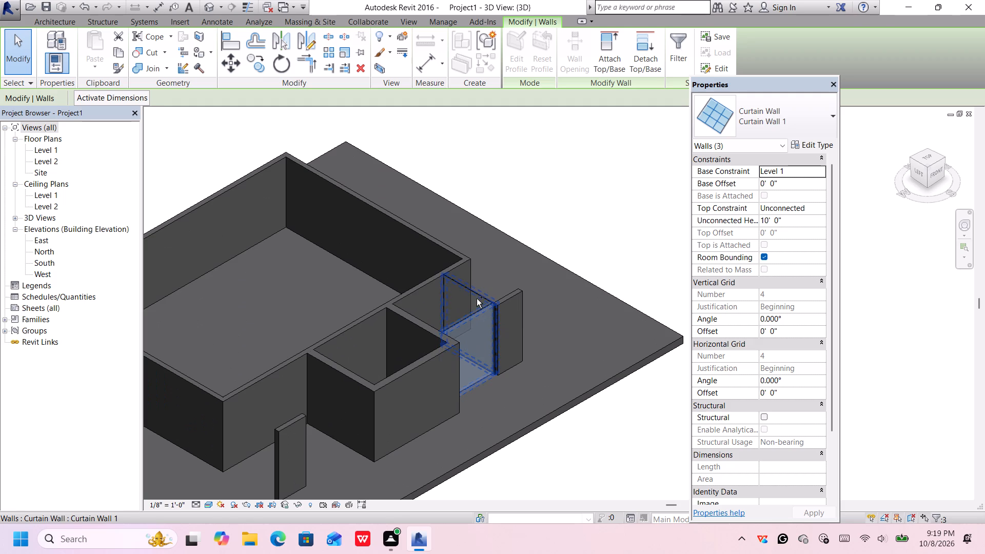
ctrl+click(477, 299)
click(774, 130)
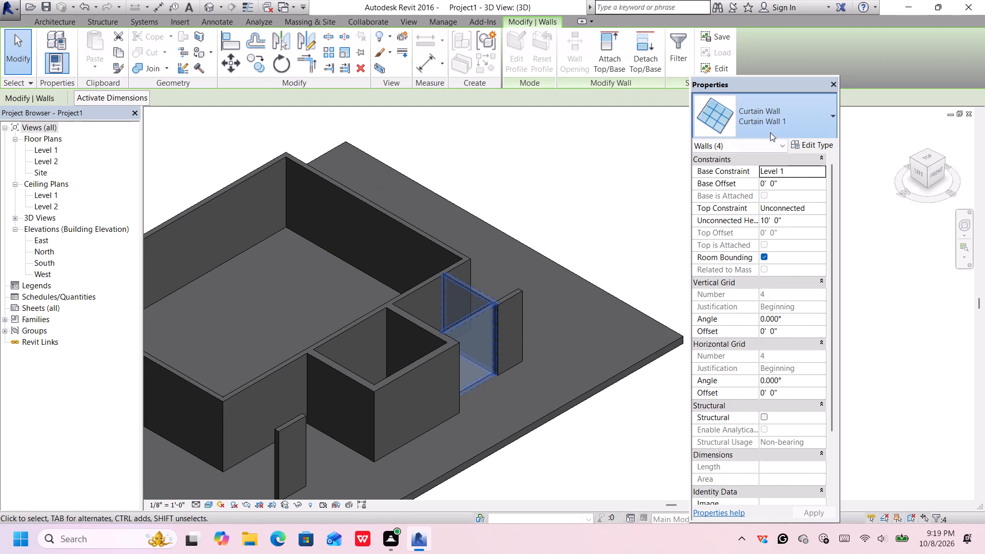
click(750, 345)
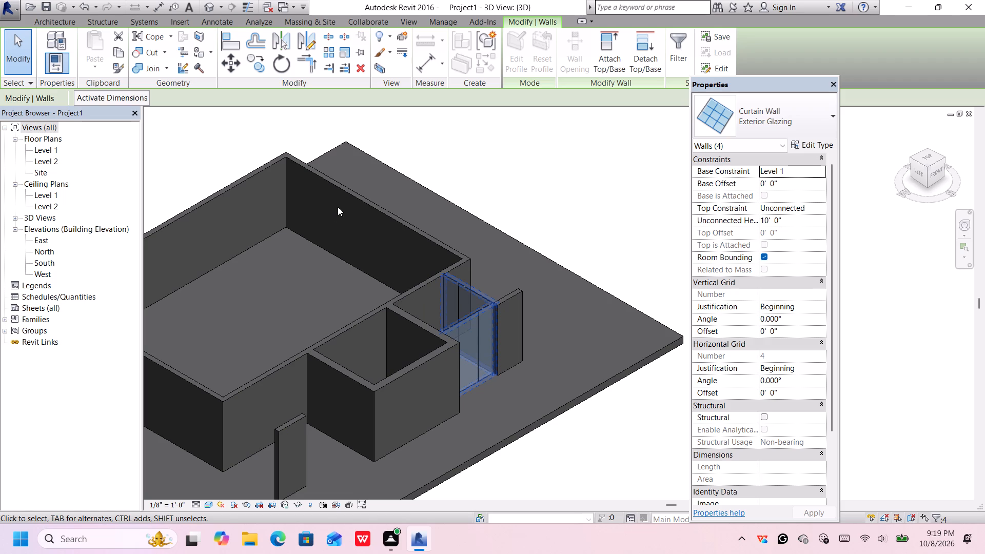
Add horizontal curtain grids to the southeast enclosure: east wall at about 2'-10" and 7'-2" high, south wall at about 2'-6", 5'-0" and 7'-2".
click(50, 20)
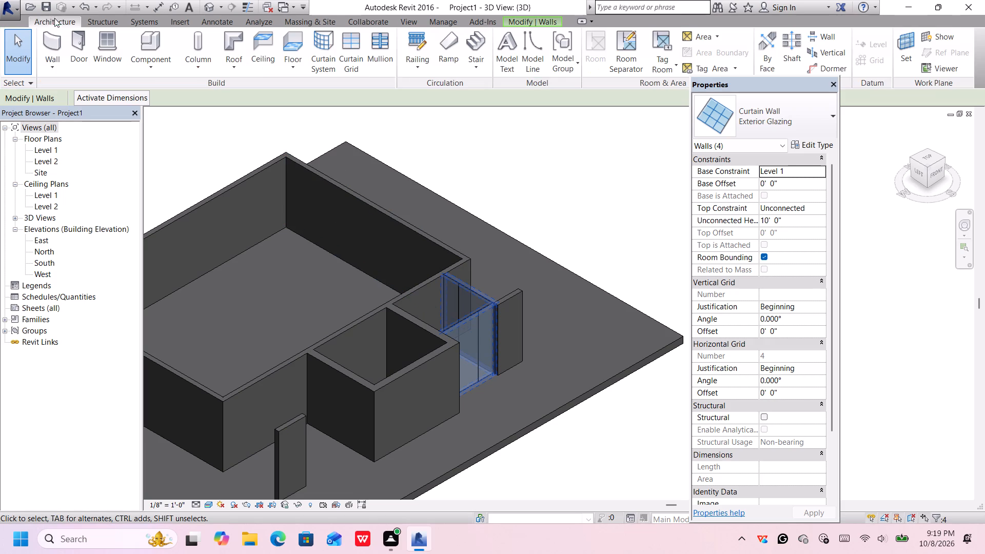
click(353, 44)
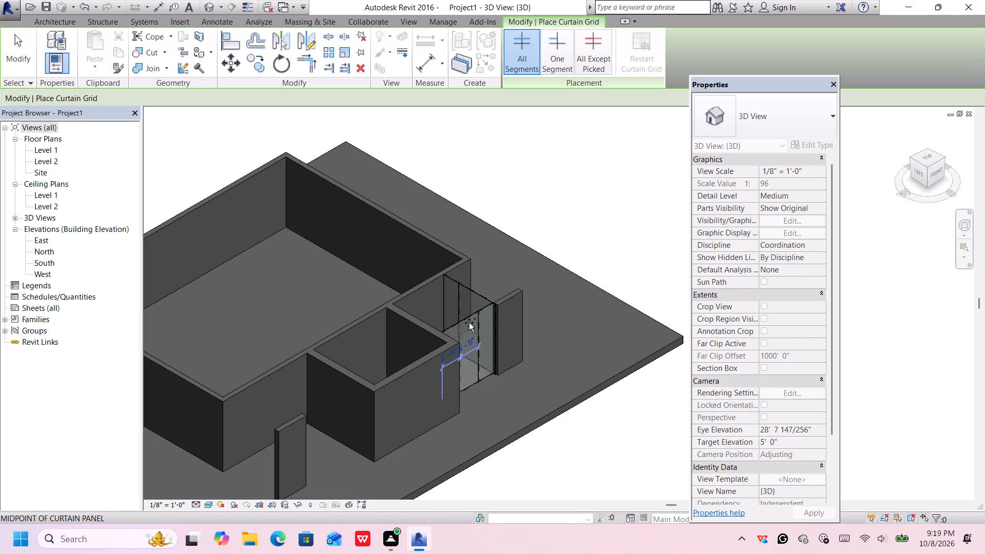
scroll(469, 324, up, 5)
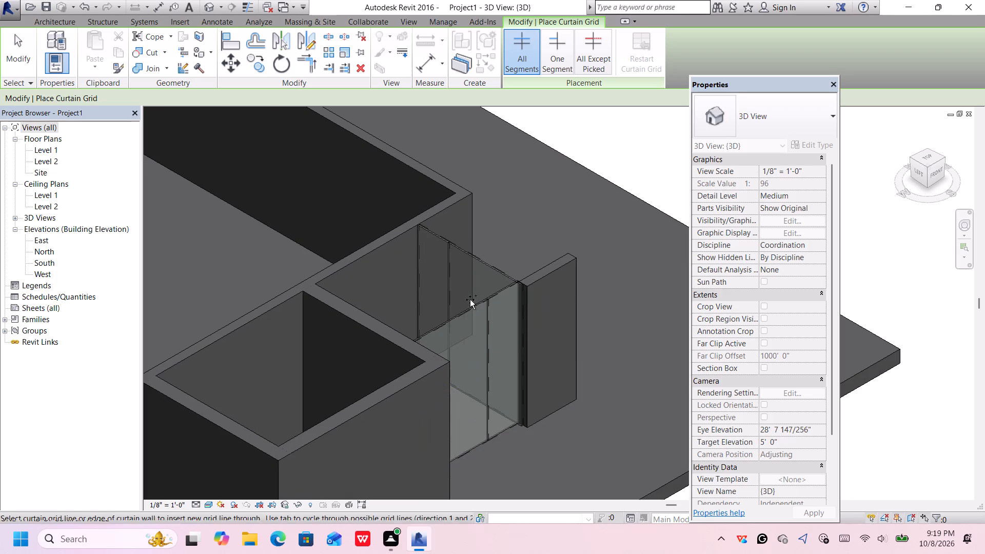
scroll(503, 343, up, 6)
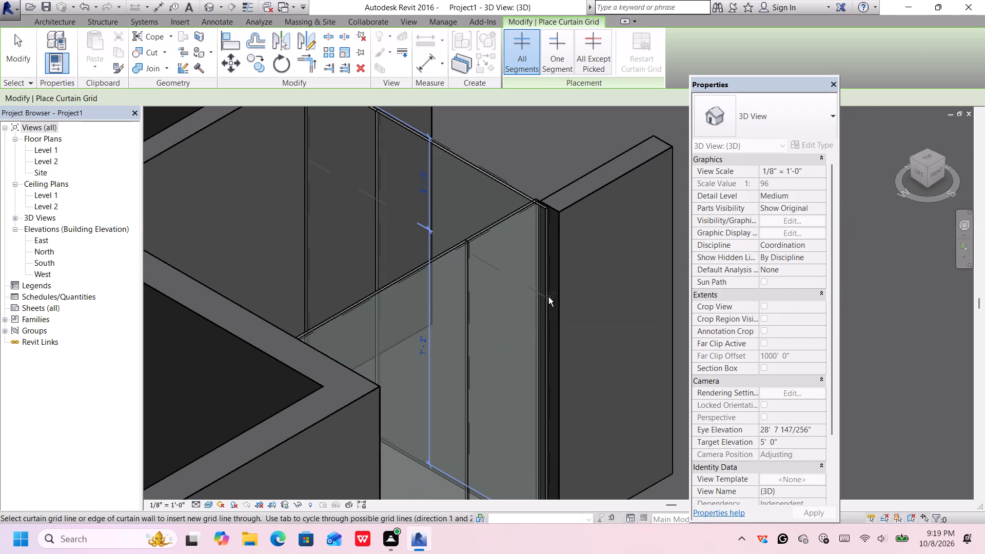
click(547, 296)
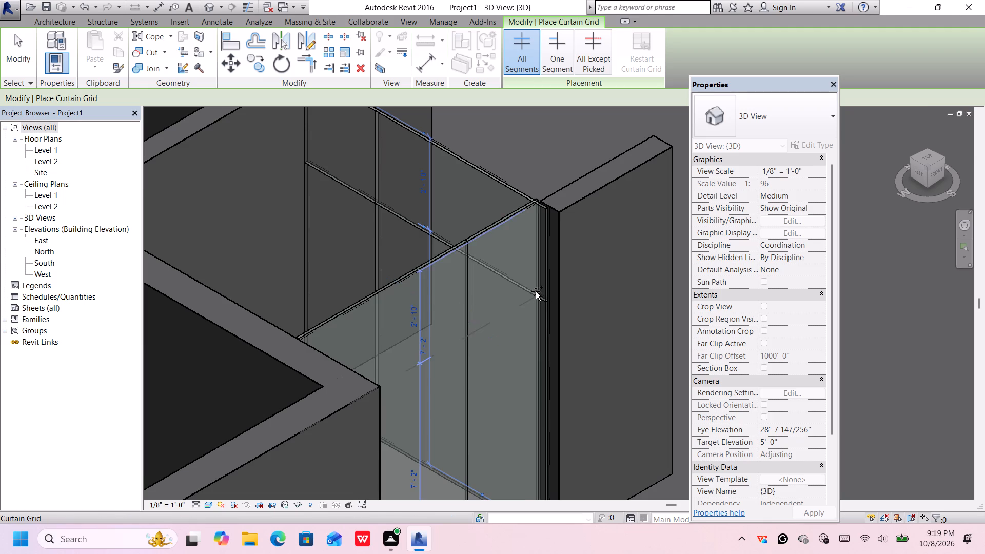
scroll(535, 293, down, 1)
click(538, 361)
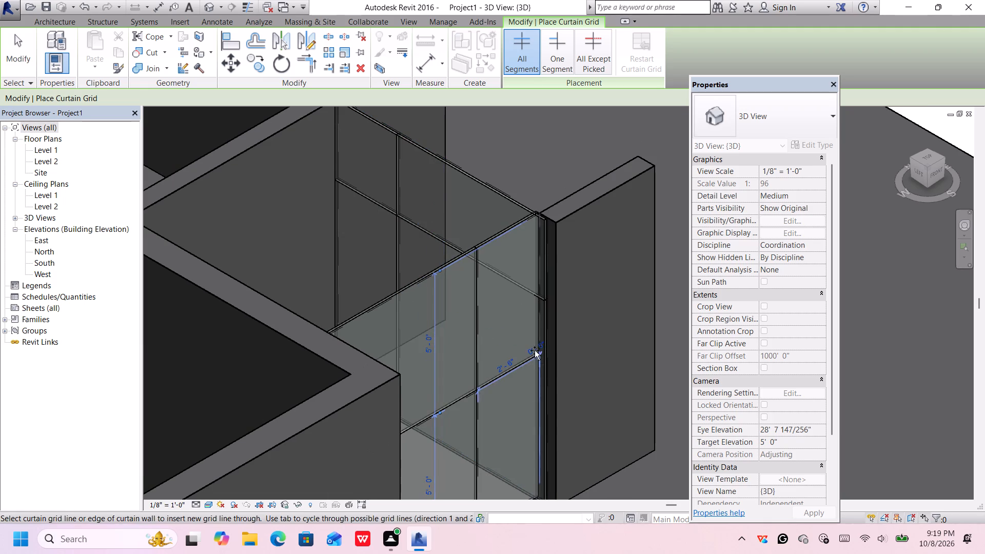
click(535, 293)
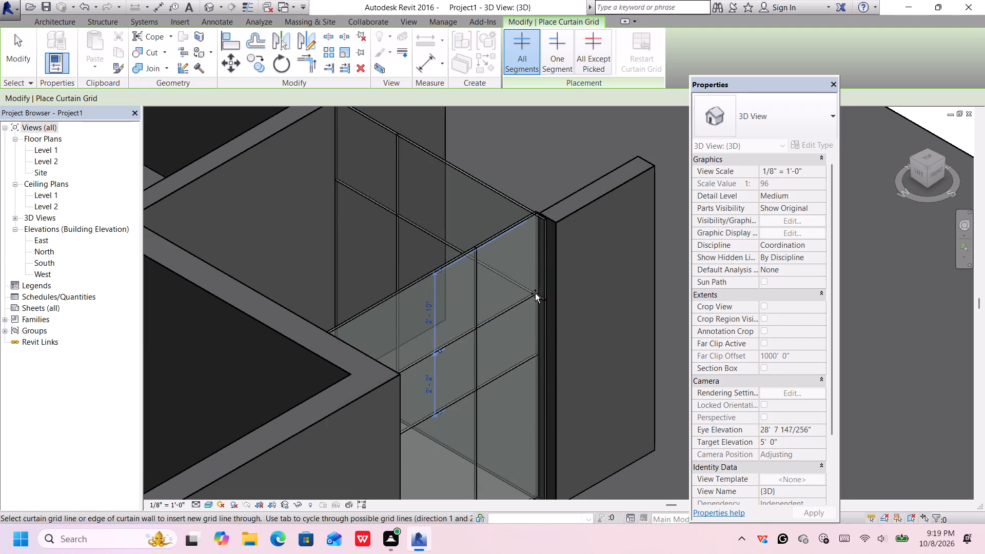
scroll(527, 363, down, 1)
middle_drag(525, 361, 502, 269)
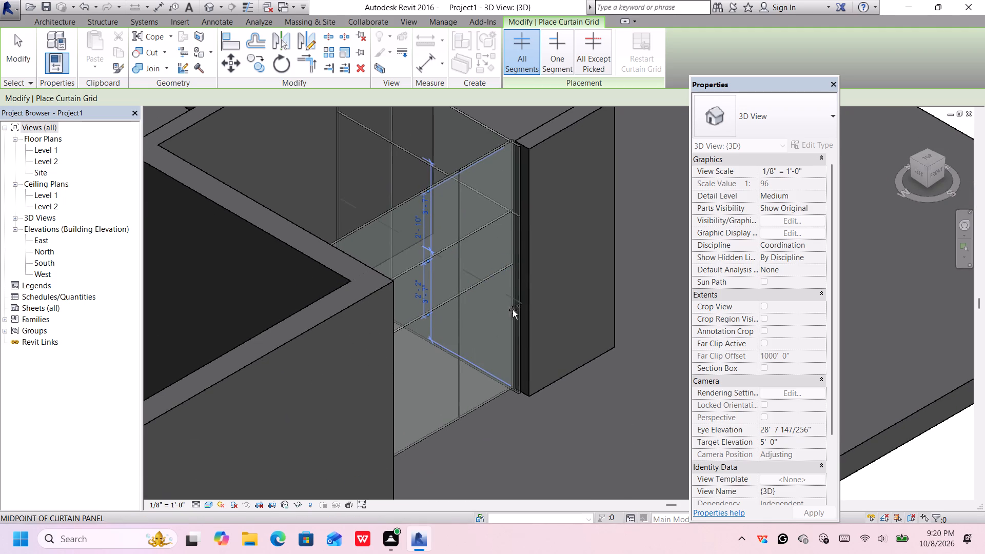
click(515, 321)
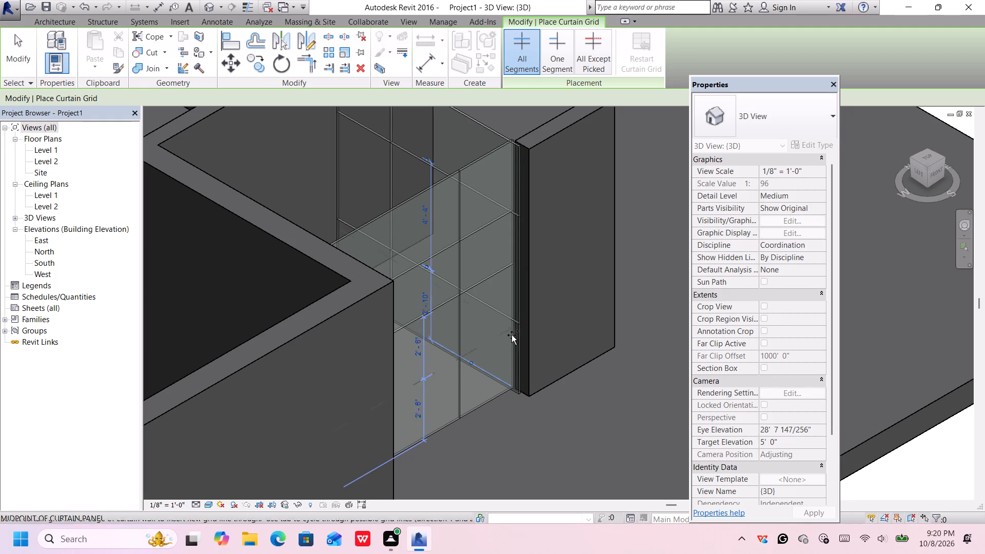
click(510, 334)
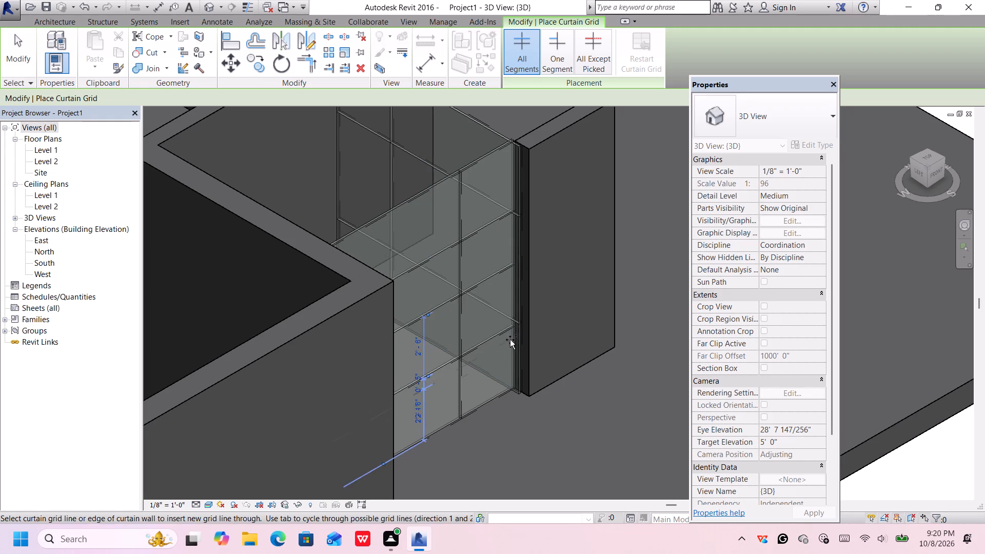
Examine the gridded southeast curtain walls and the glazed northwest enclosure across the model.
scroll(524, 339, down, 5)
scroll(620, 128, down, 1)
scroll(620, 128, up, 1)
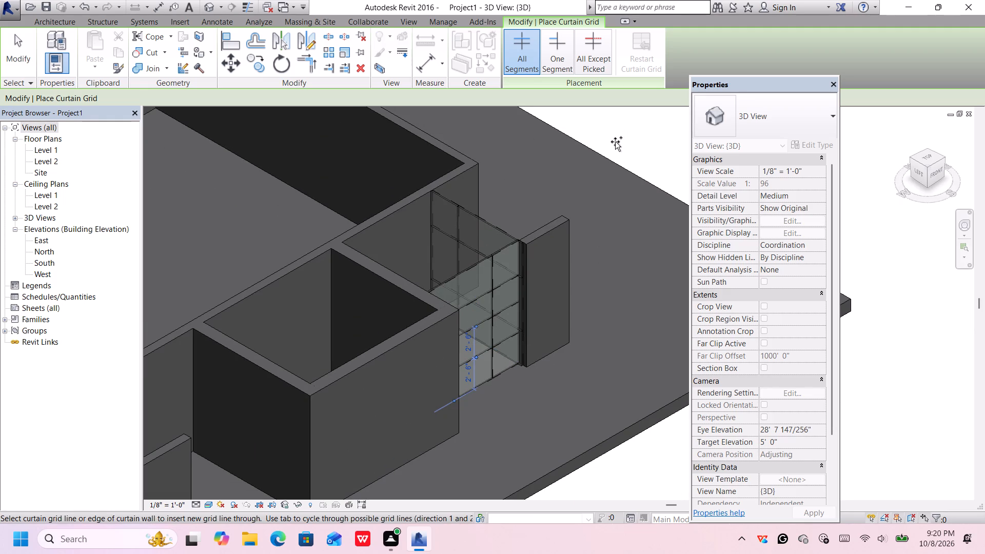
scroll(617, 142, up, 1)
scroll(617, 143, down, 2)
scroll(614, 153, up, 3)
scroll(609, 153, down, 2)
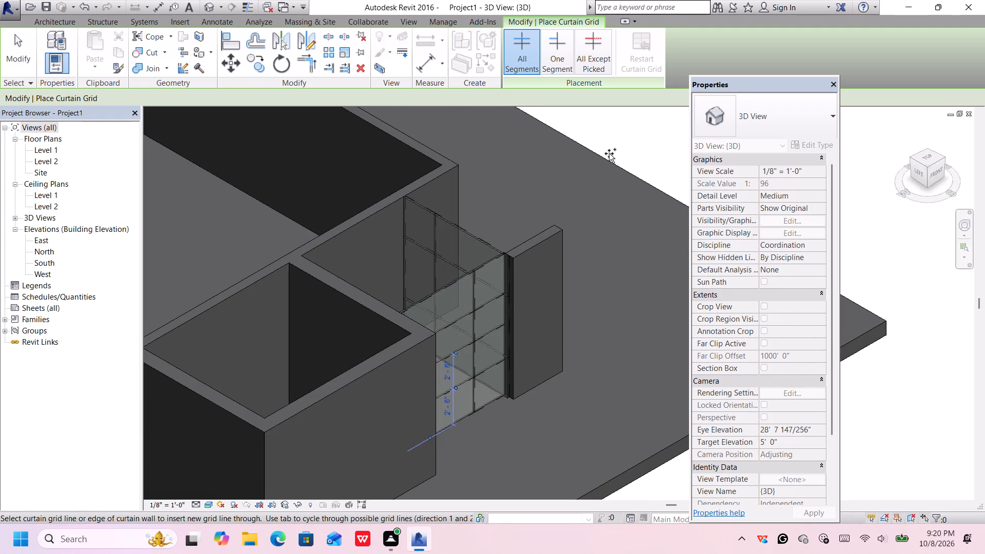
scroll(609, 153, down, 2)
scroll(608, 153, up, 1)
scroll(544, 206, down, 4)
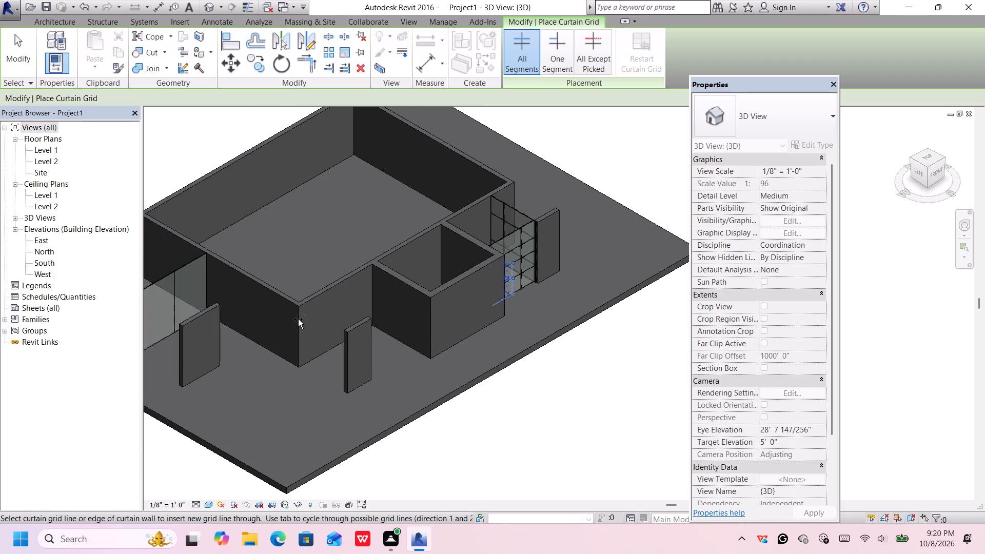
scroll(298, 319, up, 1)
scroll(298, 315, down, 1)
middle_drag(257, 293, 342, 297)
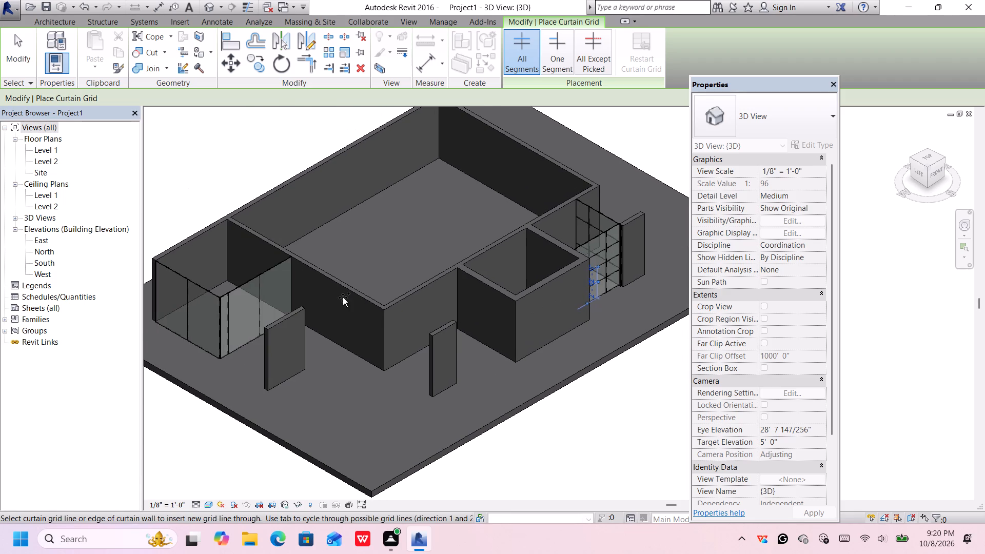
Add horizontal curtain grids to the northwest enclosure's south glazed wall at about 8'-0", 5'-4" and 2'-8" high.
middle_drag(223, 309, 306, 296)
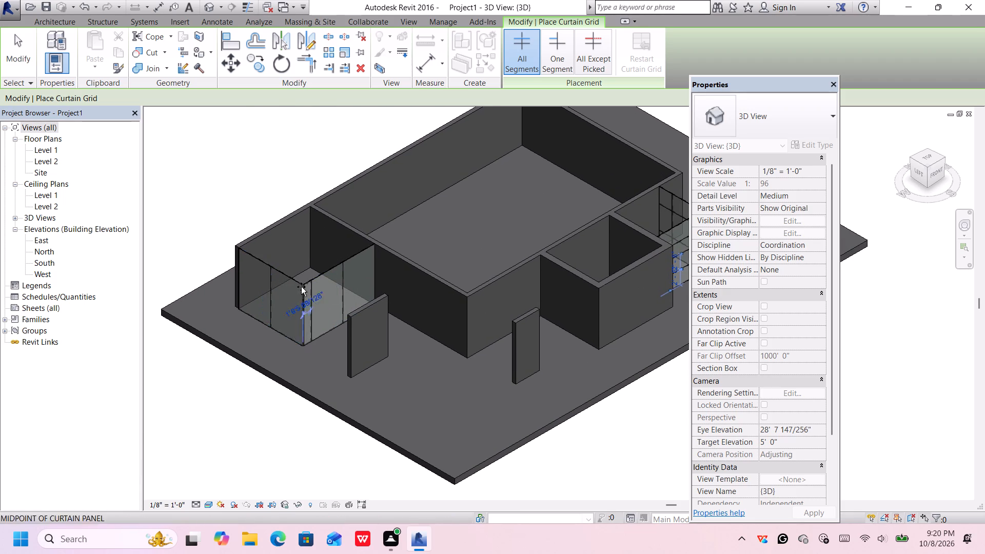
middle_drag(299, 300, 306, 310)
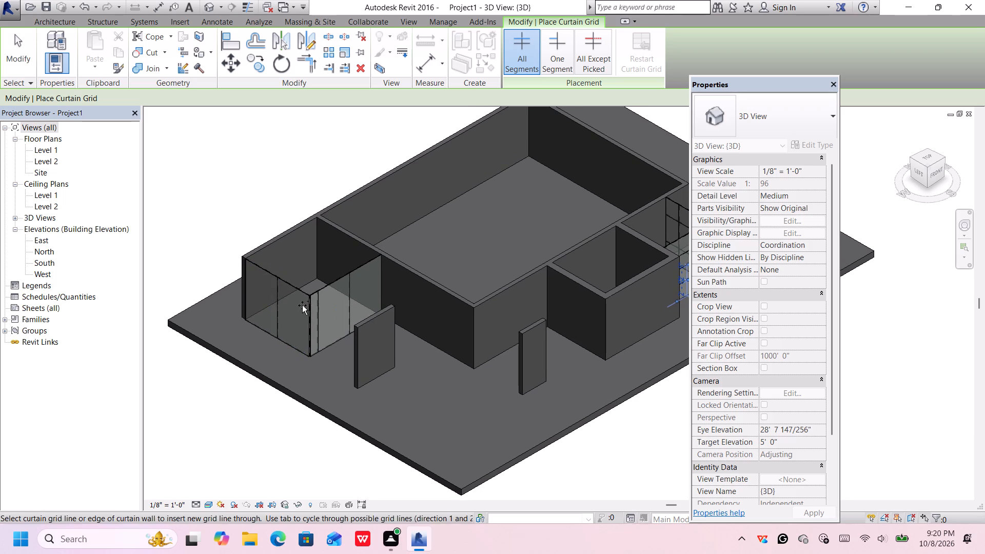
scroll(300, 318, up, 1)
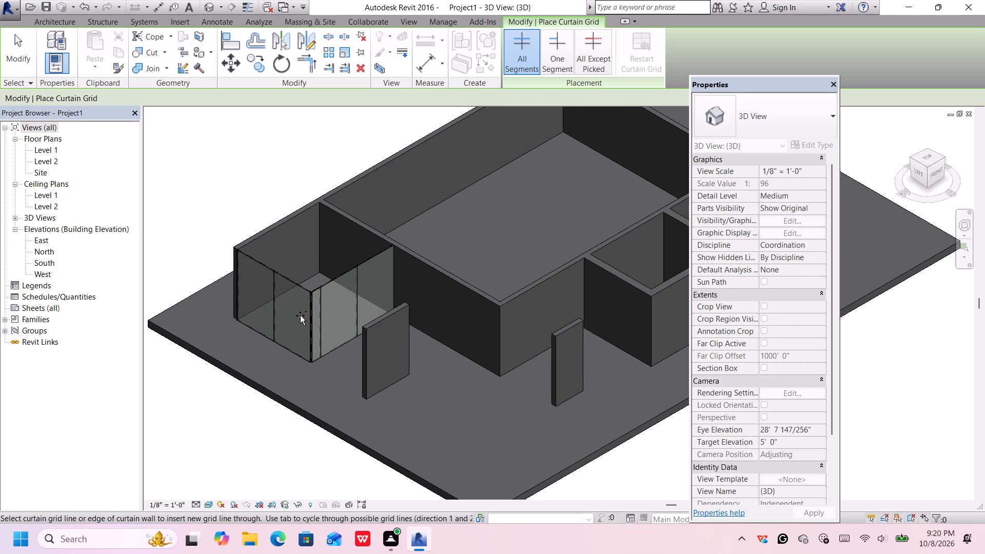
scroll(301, 315, up, 5)
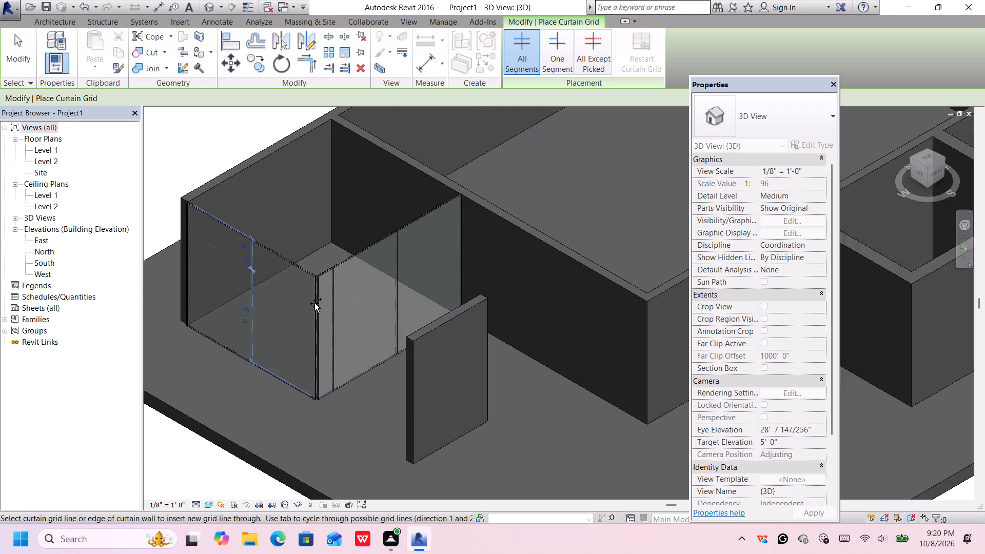
scroll(314, 303, up, 1)
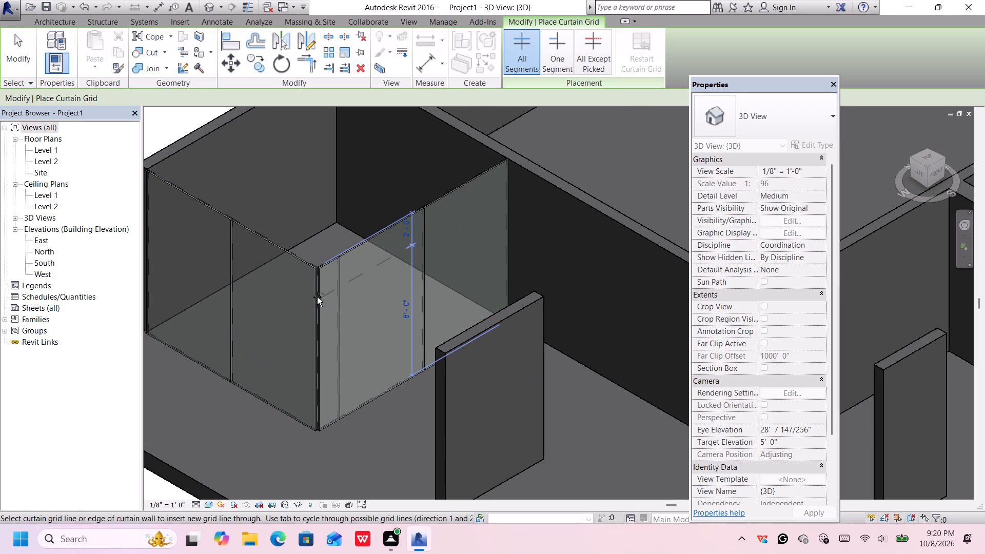
click(317, 297)
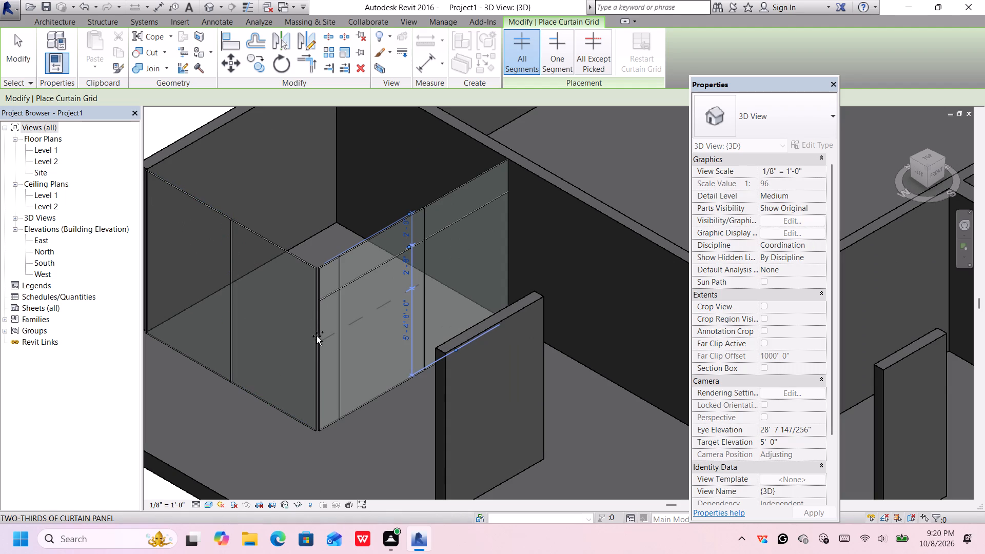
click(317, 336)
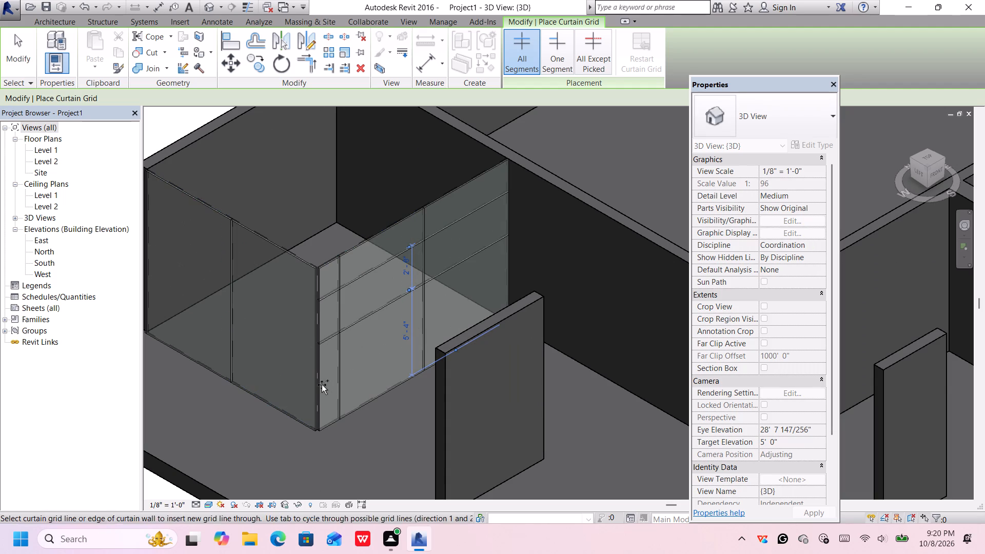
click(320, 381)
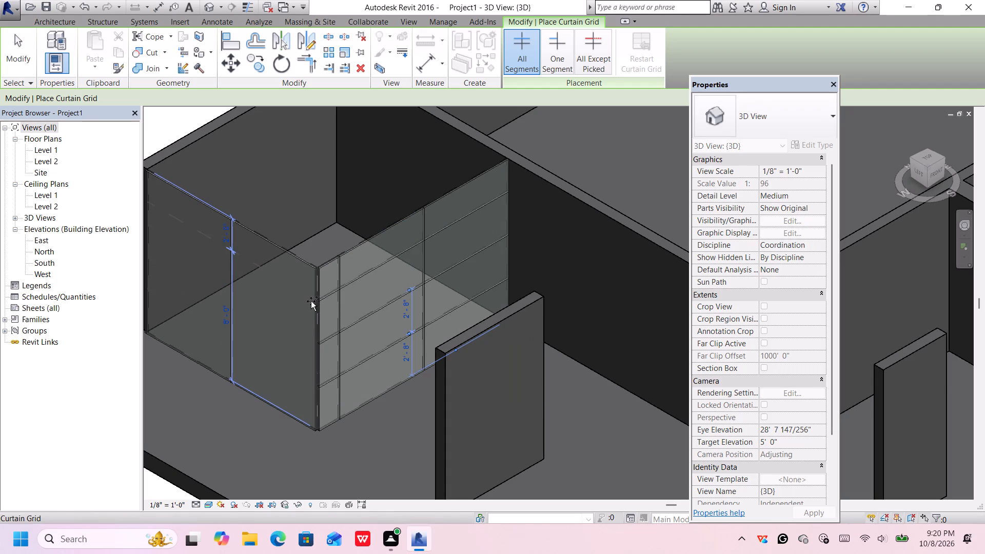
Add horizontal curtain grids to the northwest enclosure's west glazed wall at about 8'-0", 5'-4" and 2'-8" high.
click(313, 300)
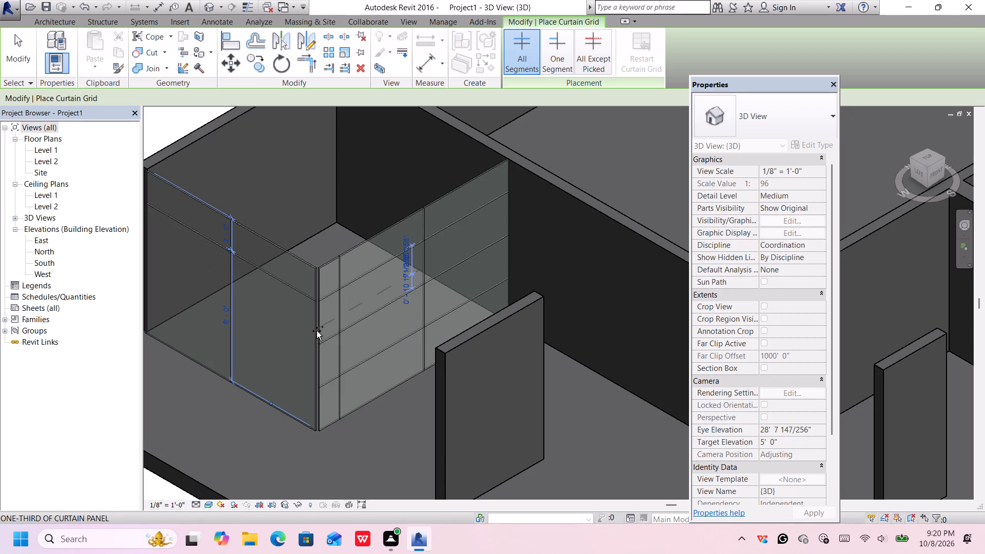
click(316, 338)
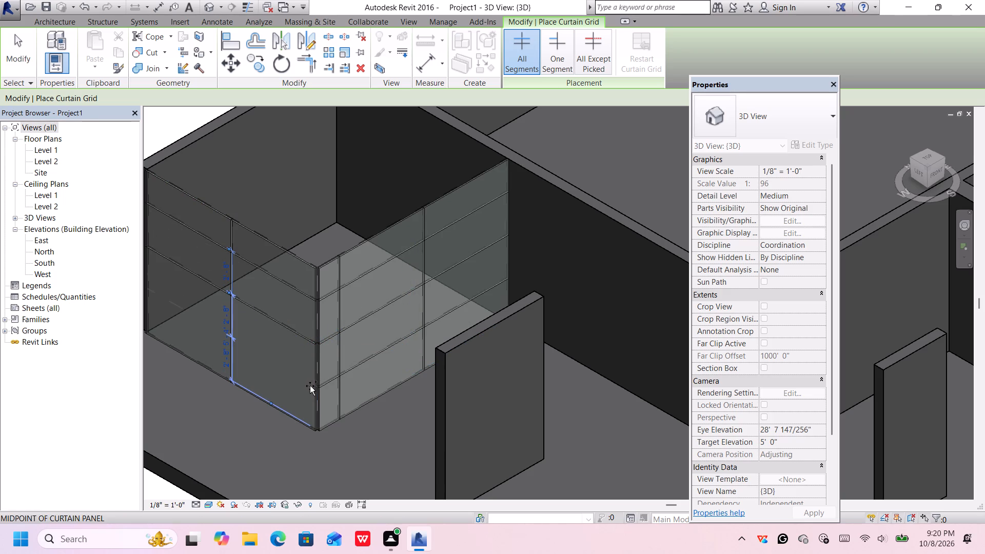
scroll(319, 388, up, 8)
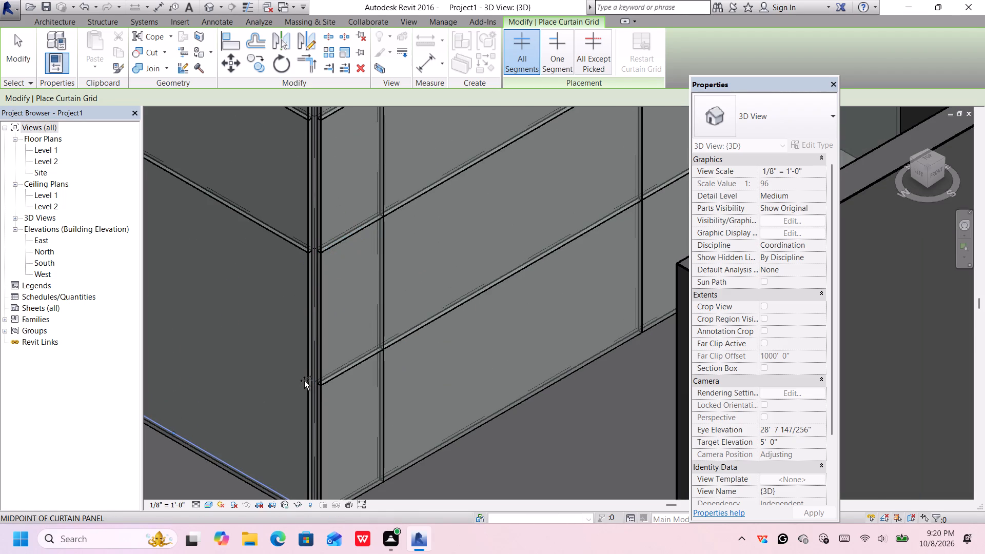
scroll(304, 383, down, 6)
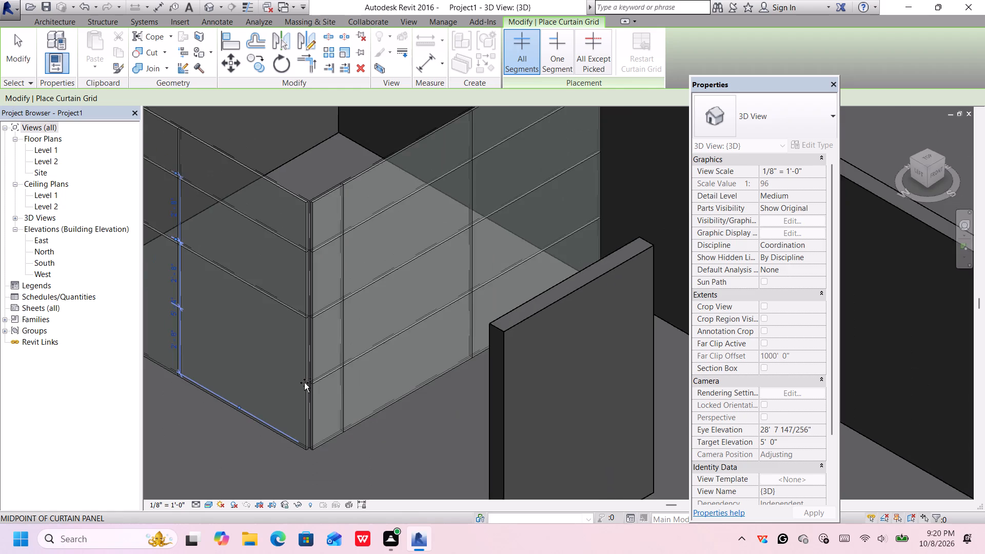
scroll(304, 383, down, 5)
click(304, 383)
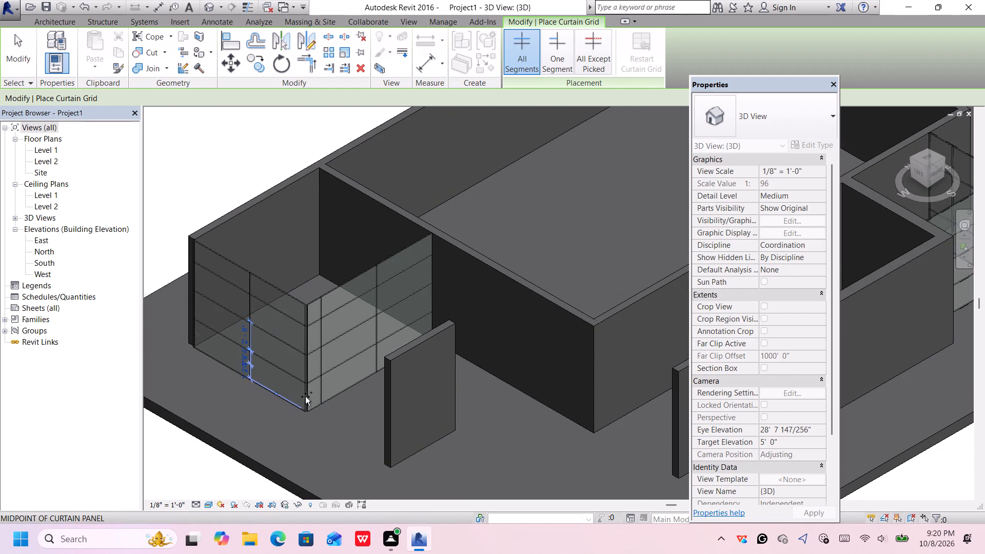
Examine the gridded curtain walls of both enclosures from several sides of the model, leaving the Curtain Grid command.
scroll(305, 395, down, 1)
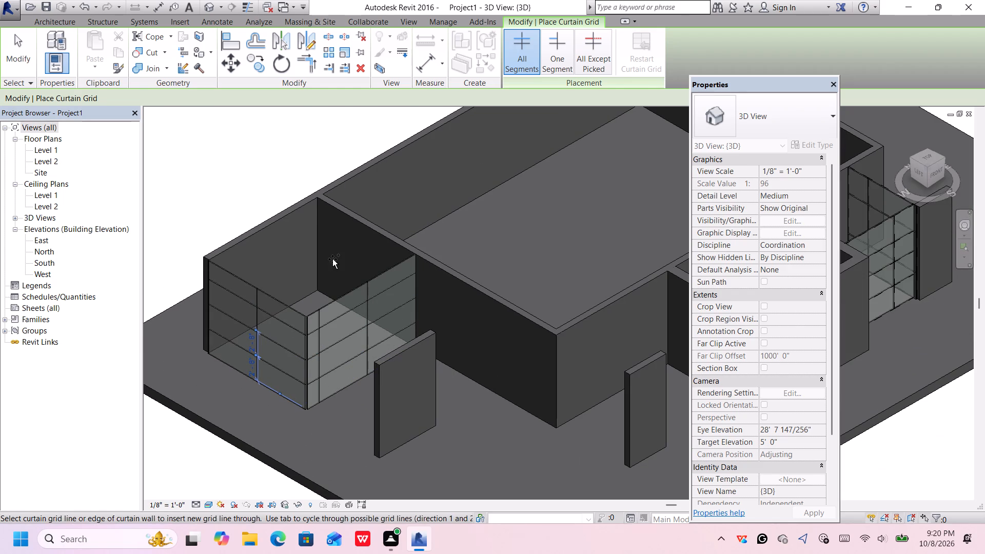
scroll(332, 350, down, 3)
middle_drag(330, 348, 311, 314)
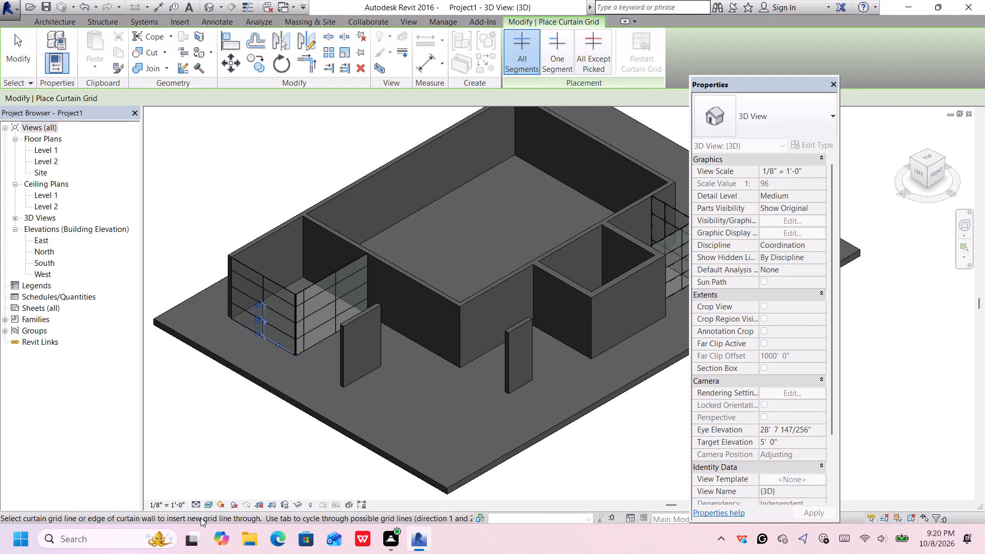
click(243, 456)
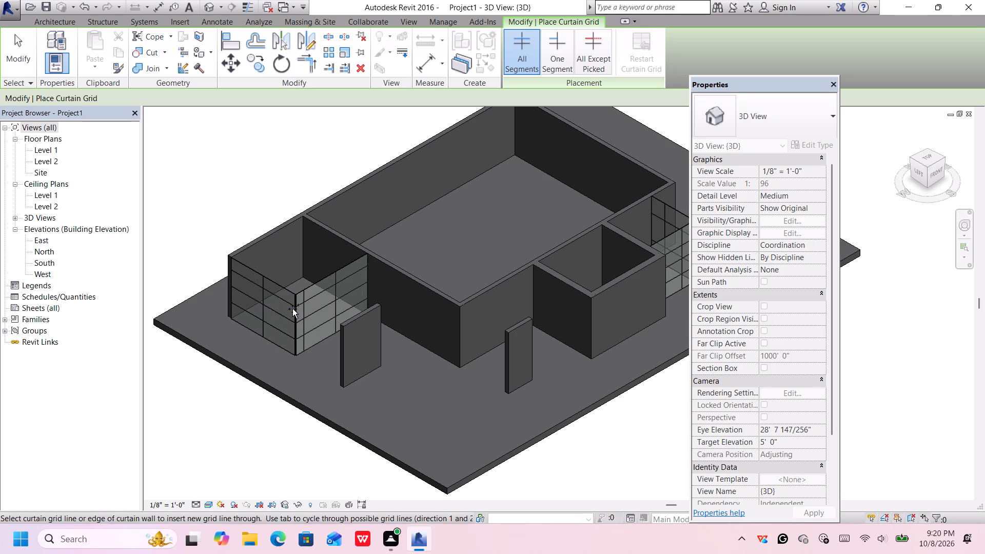
scroll(238, 433, up, 1)
middle_drag(238, 433, 236, 427)
scroll(236, 426, up, 1)
scroll(236, 426, down, 5)
middle_drag(558, 430, 555, 429)
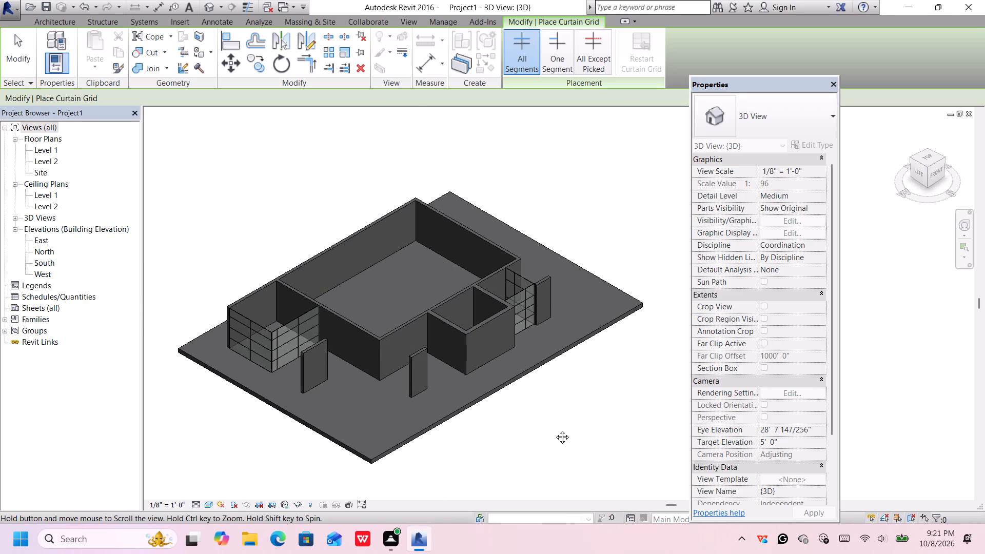
middle_drag(555, 429, 327, 339)
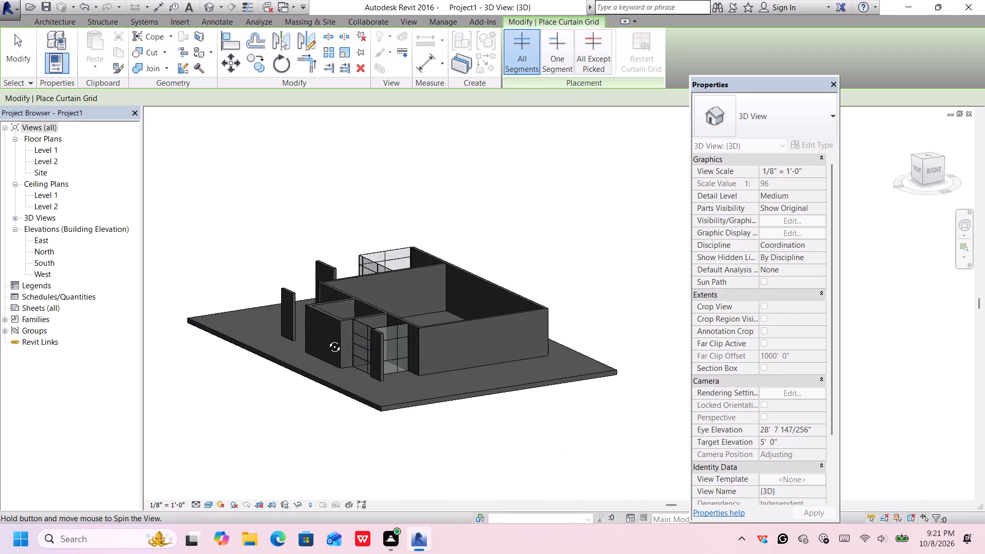
middle_drag(327, 339, 487, 348)
shift+middle_click(490, 420)
shift+middle_drag(396, 442, 396, 443)
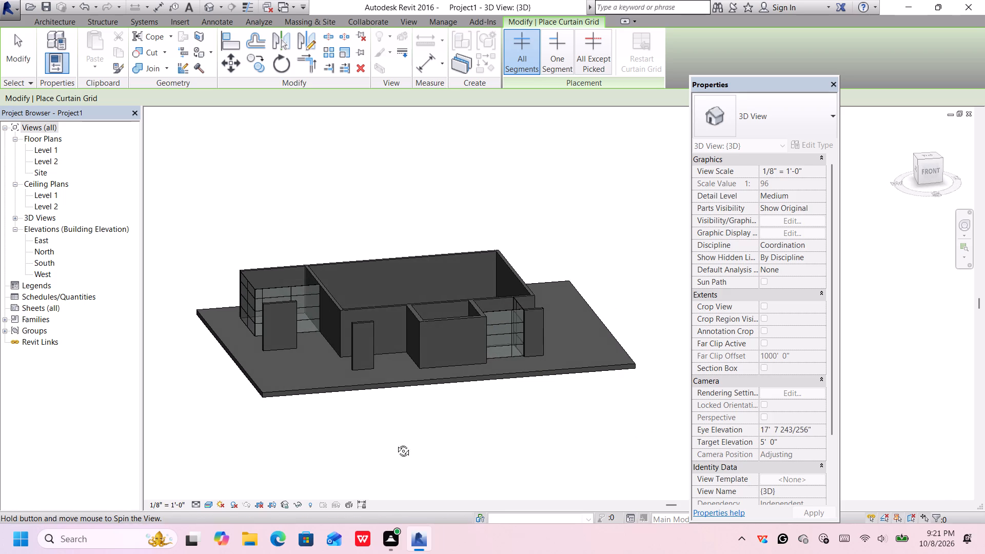
shift+middle_drag(396, 443, 322, 447)
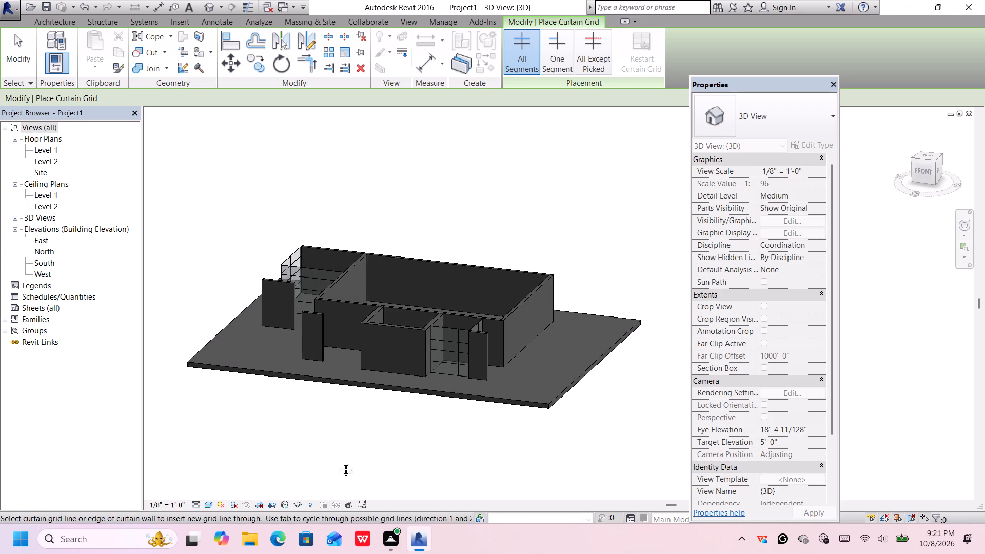
shift+middle_click(338, 462)
shift+middle_drag(328, 456, 350, 478)
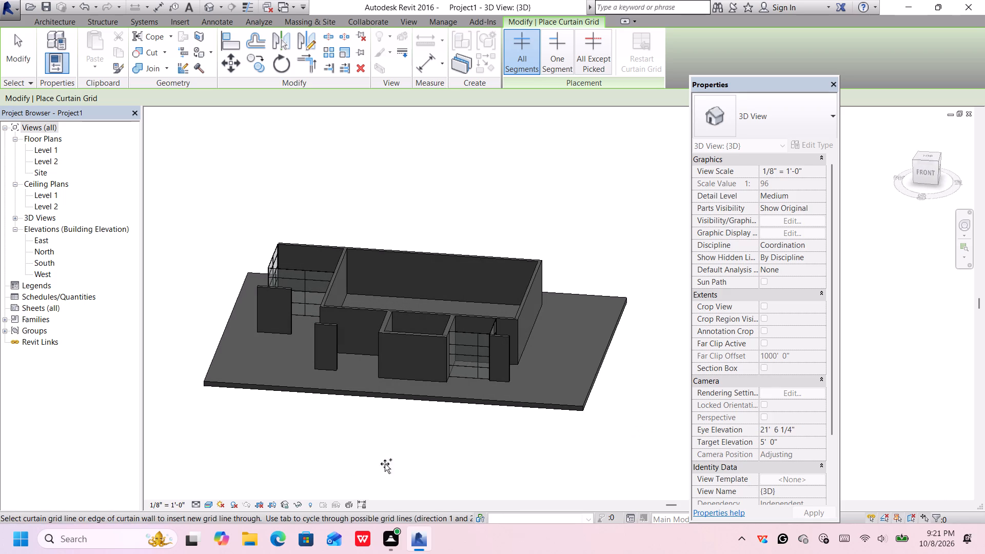
scroll(472, 353, up, 1)
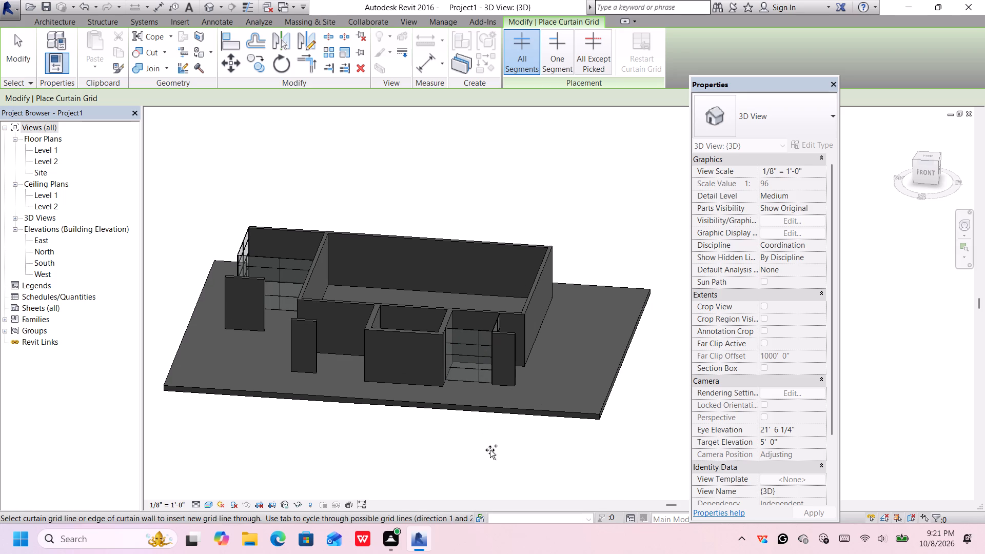
middle_drag(383, 454, 383, 456)
key(Escape)
key(Escape)
key(Escape)
key(Escape)
key(Escape)
key(Escape)
key(Escape)
key(Escape)
key(Escape)
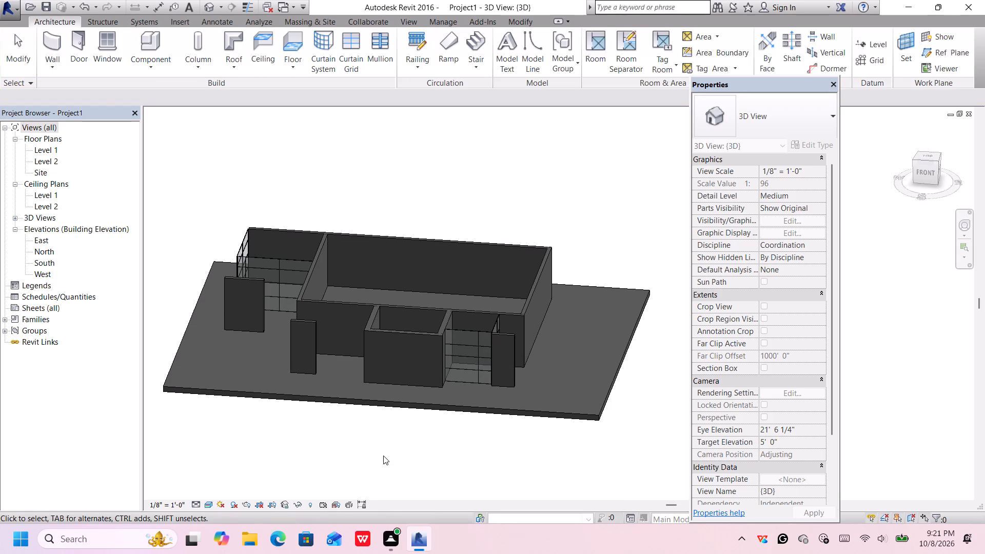
middle_drag(383, 456, 454, 467)
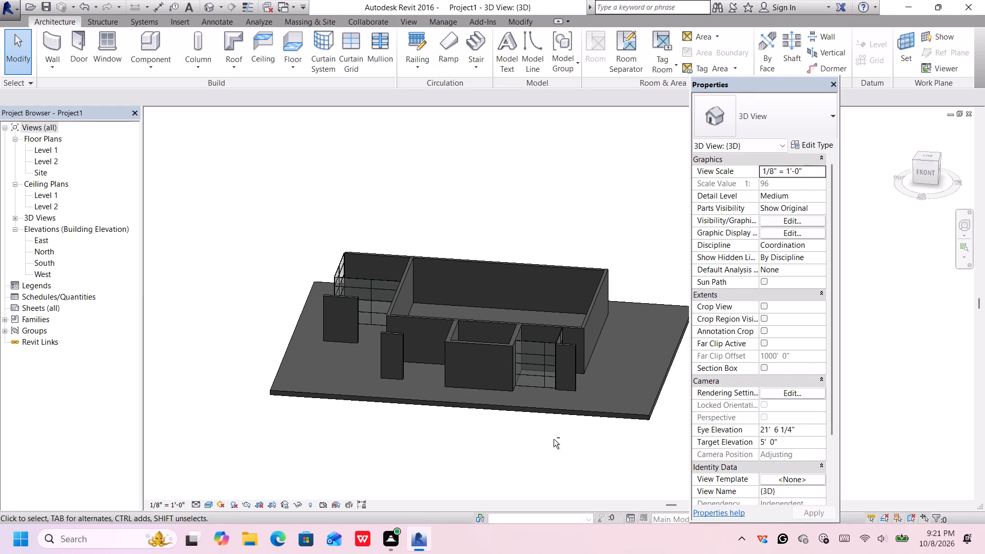
middle_drag(467, 428, 535, 426)
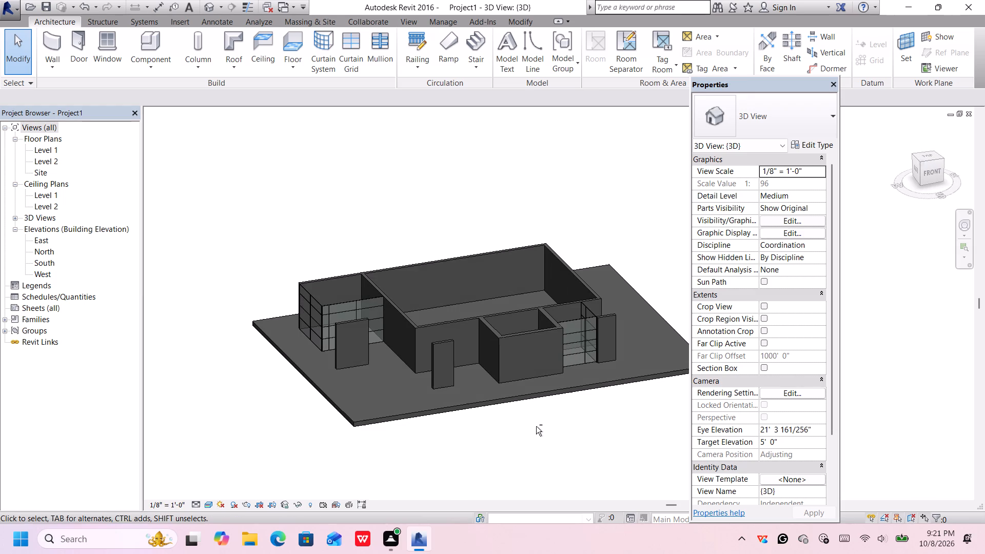
scroll(536, 429, up, 1)
middle_drag(536, 429, 530, 437)
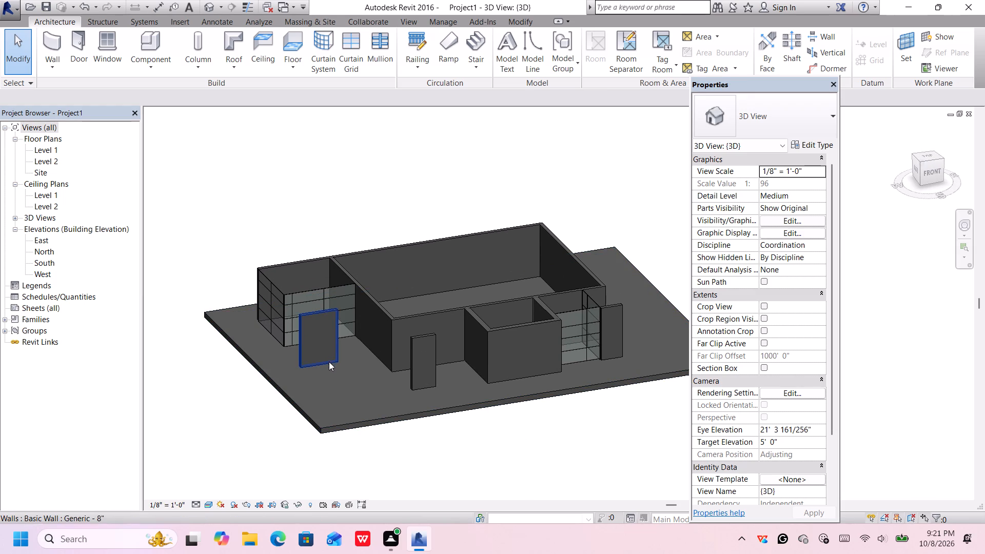
Open the Level 1 floor's type properties and examine the layer structure of its Generic - 12" type.
click(335, 429)
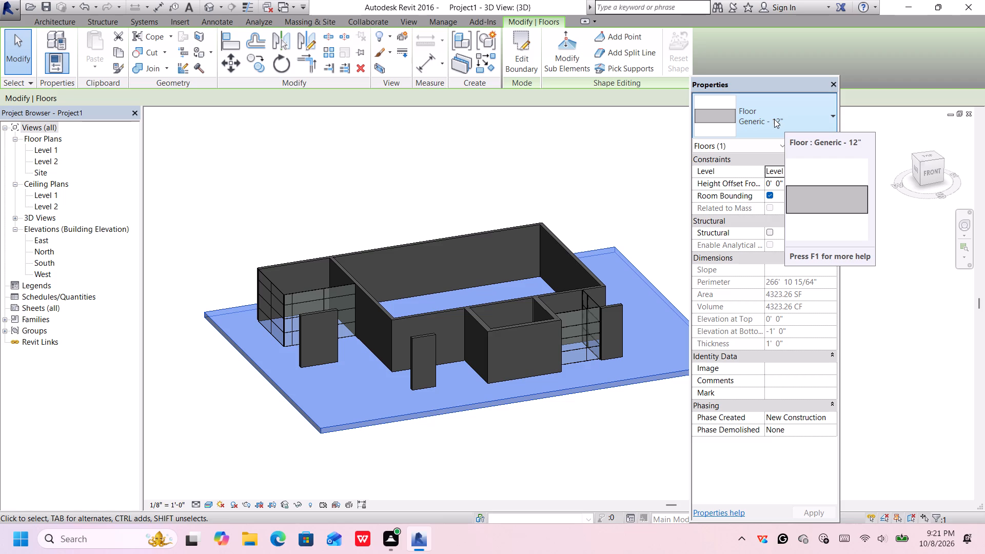
click(772, 119)
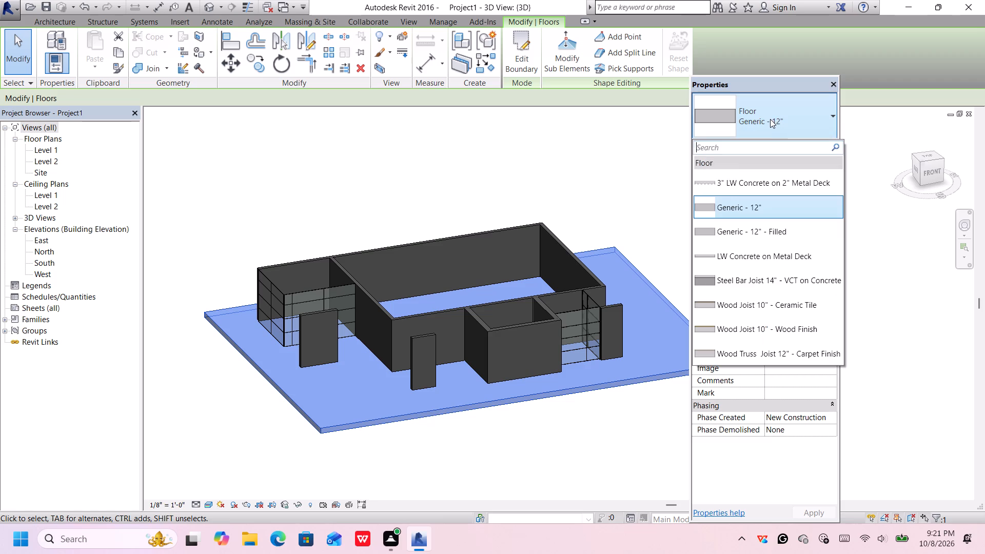
click(771, 118)
drag(798, 151, 798, 162)
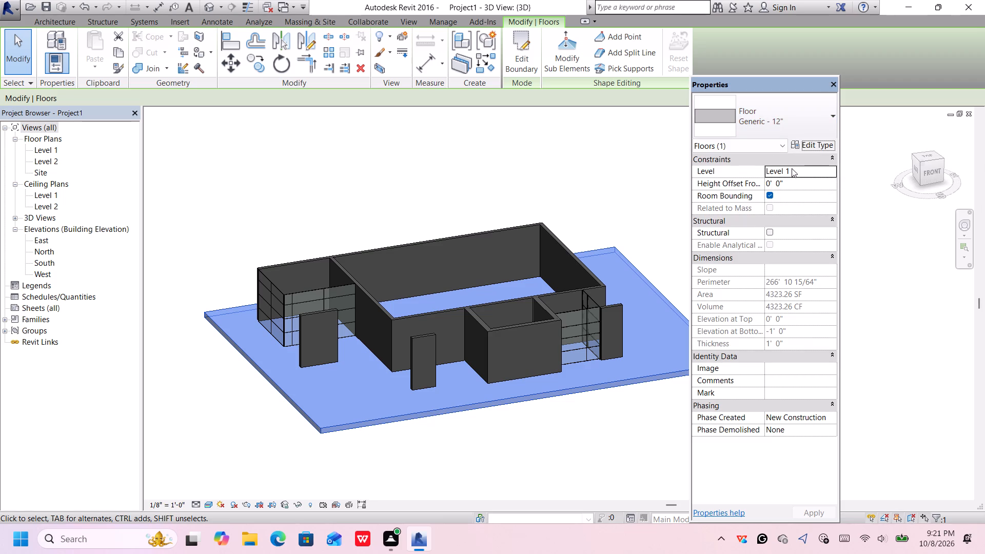
click(809, 146)
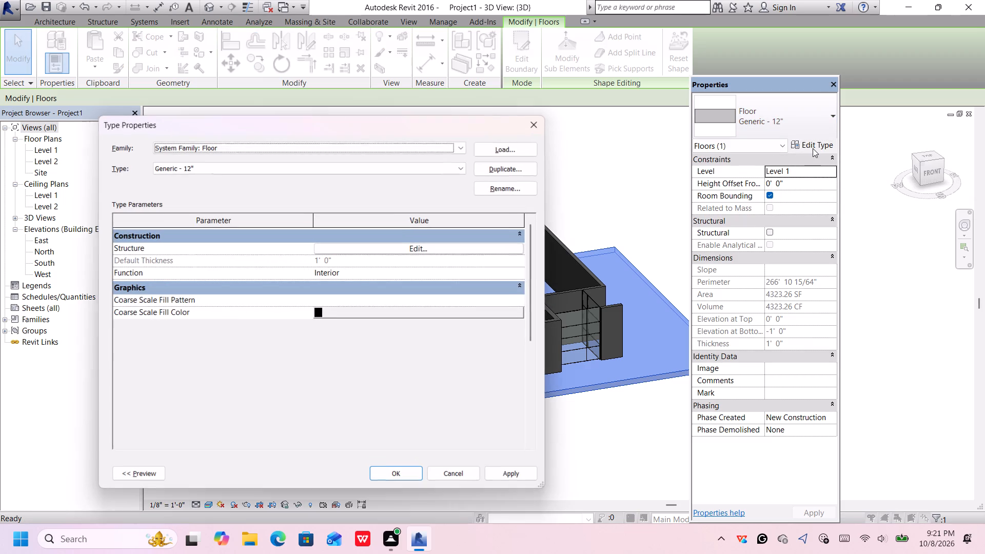
click(496, 166)
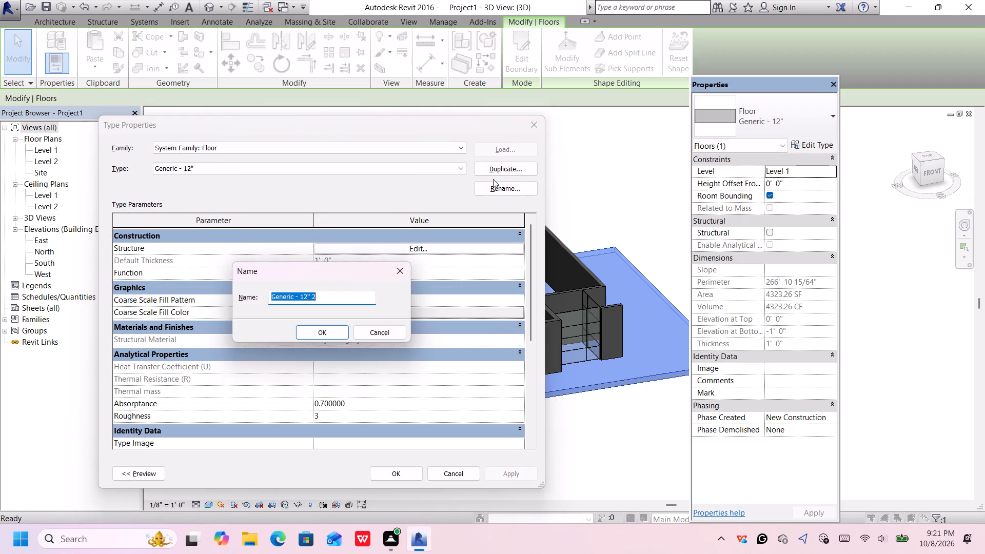
click(398, 265)
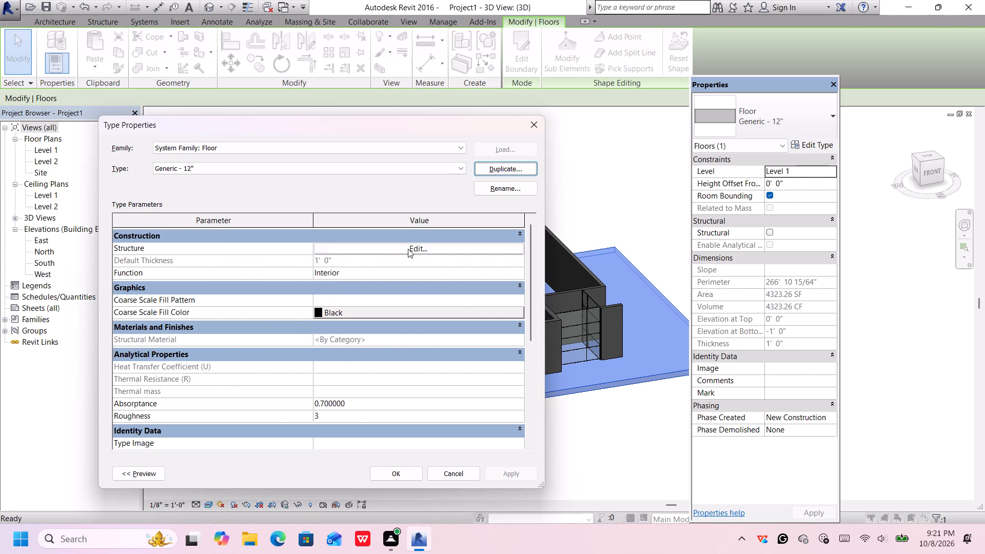
click(422, 247)
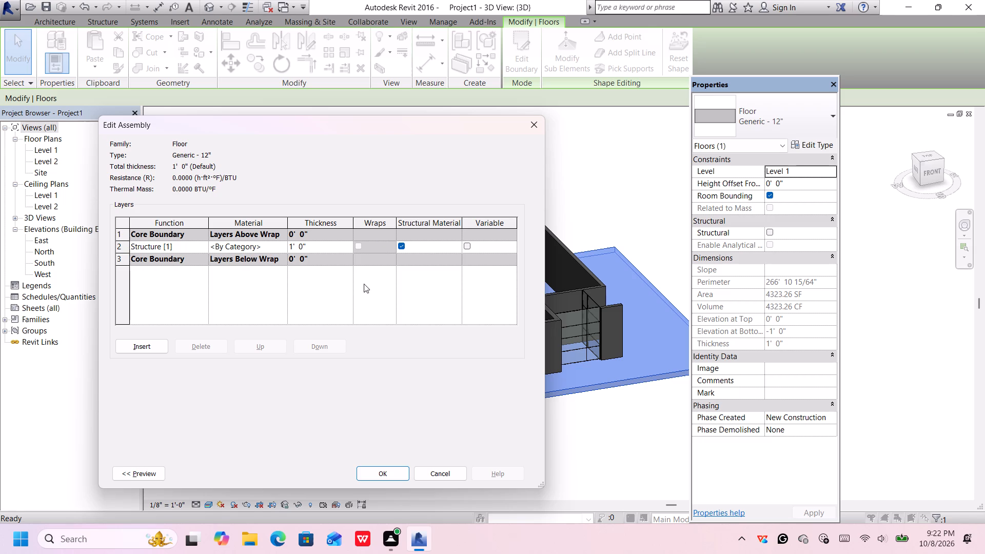
click(380, 470)
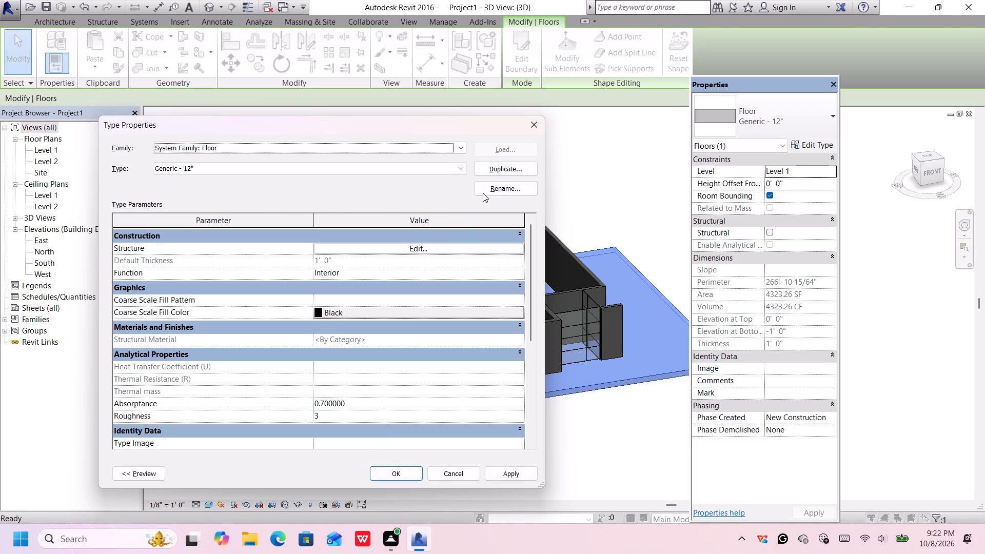
Duplicate the Level 1 floor's Generic - 12" type under the name Generic - 12" 2.
click(485, 168)
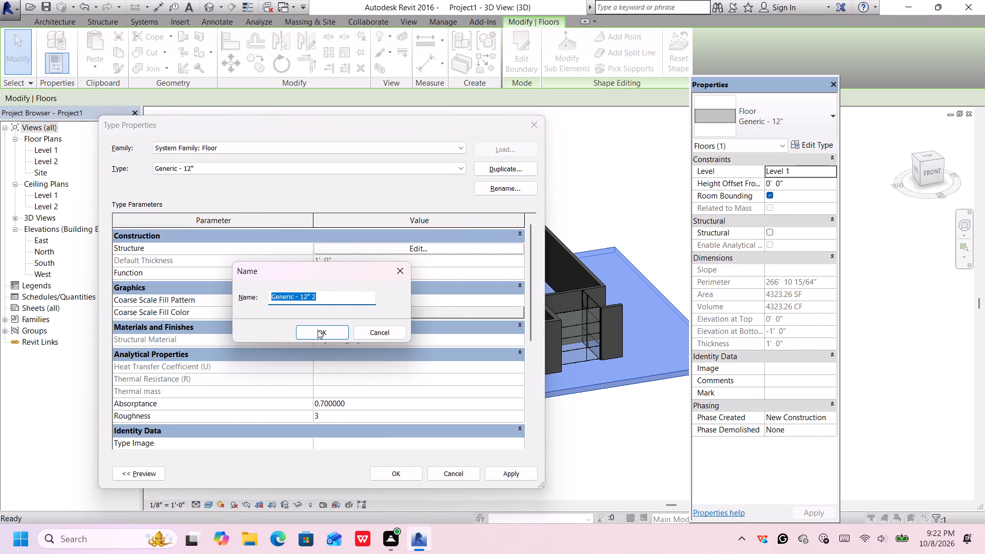
click(318, 328)
Open the material choices for the duplicated floor type's Structure layer and look through the project materials.
click(402, 249)
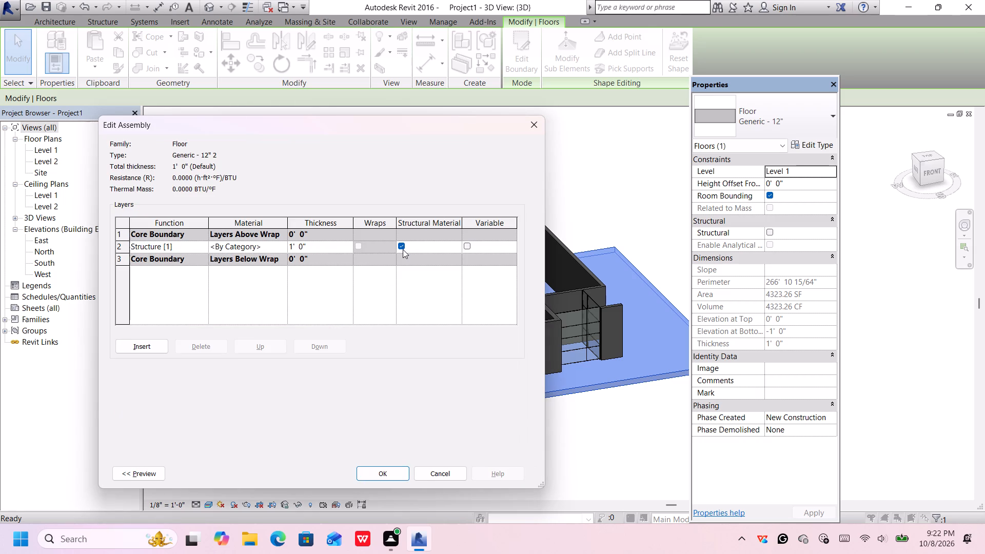
click(280, 247)
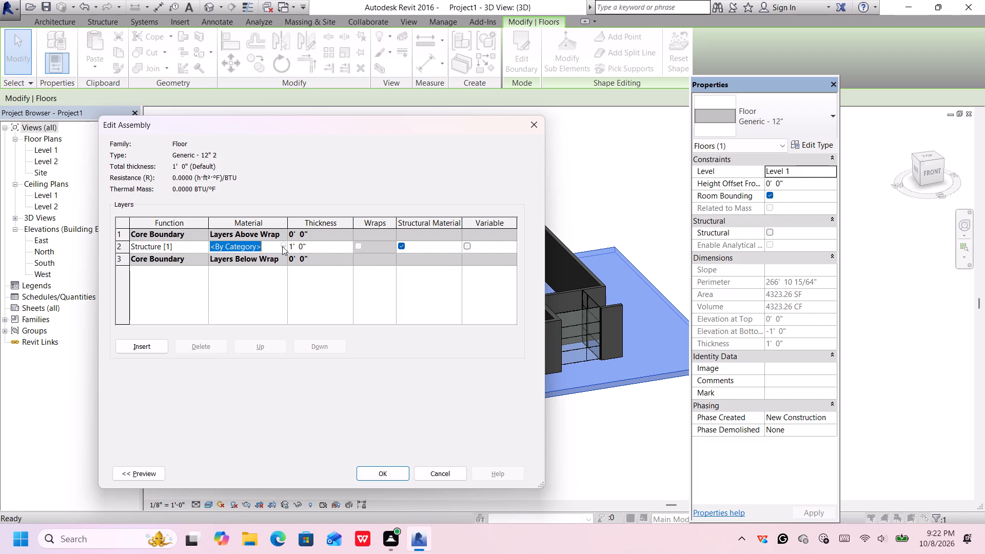
click(282, 246)
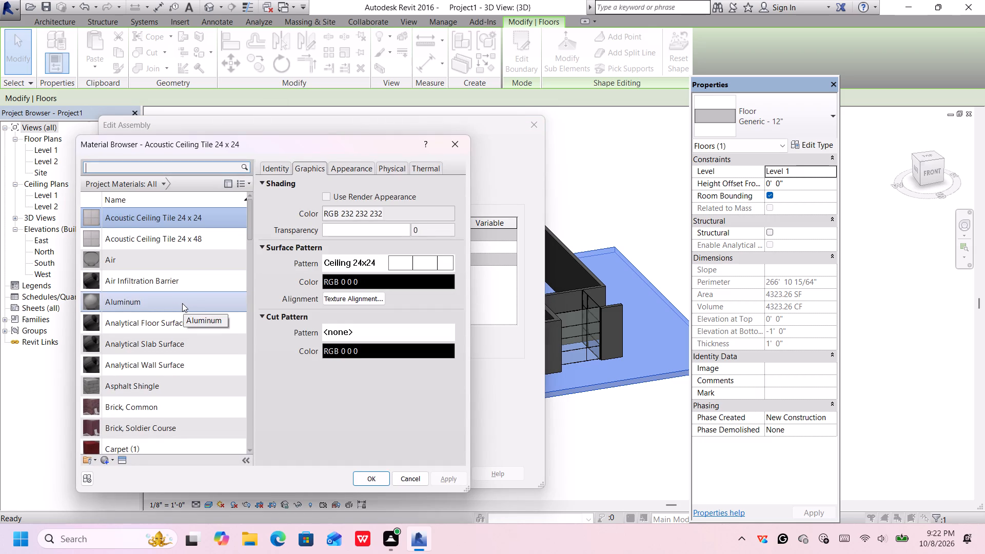
scroll(182, 303, down, 5)
scroll(182, 303, up, 2)
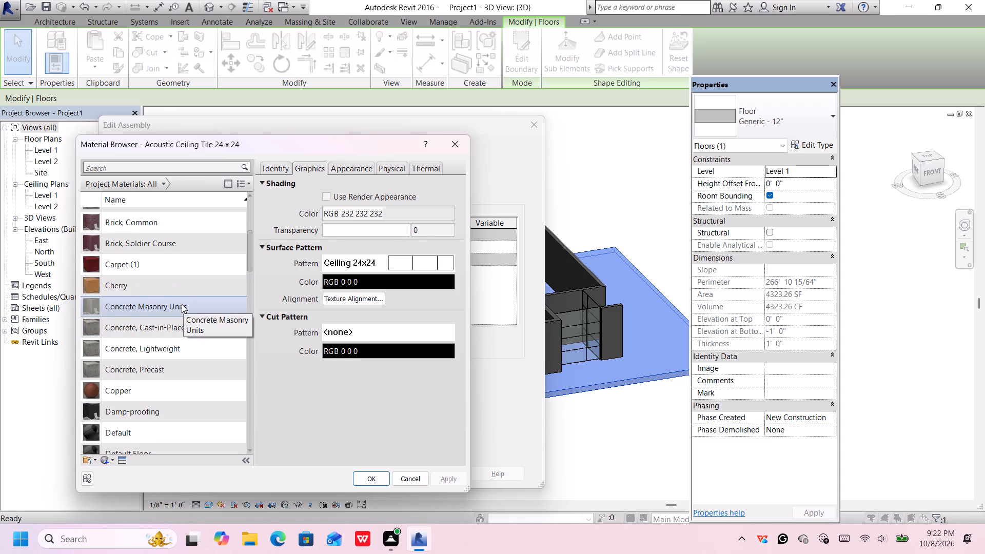
scroll(182, 304, down, 11)
scroll(156, 415, down, 2)
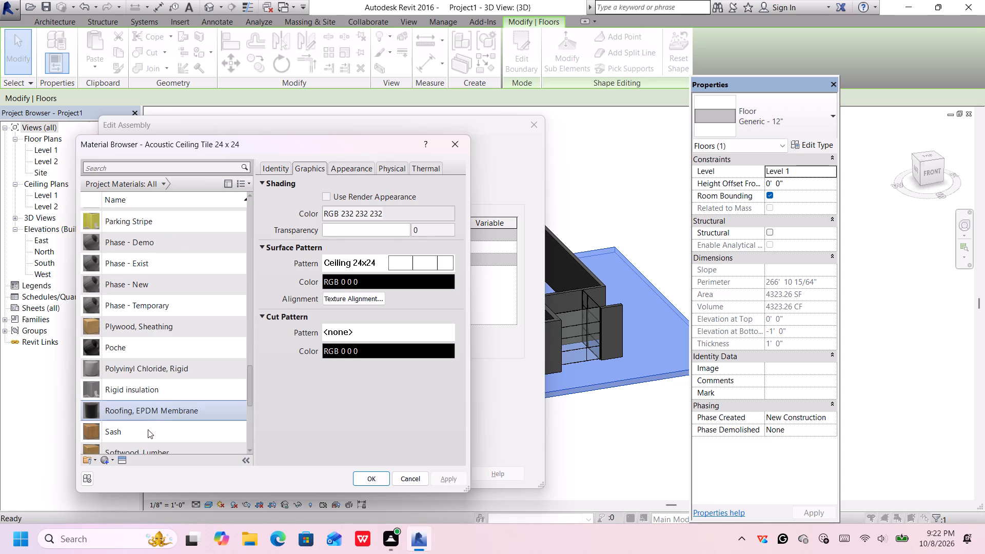
scroll(126, 466, down, 2)
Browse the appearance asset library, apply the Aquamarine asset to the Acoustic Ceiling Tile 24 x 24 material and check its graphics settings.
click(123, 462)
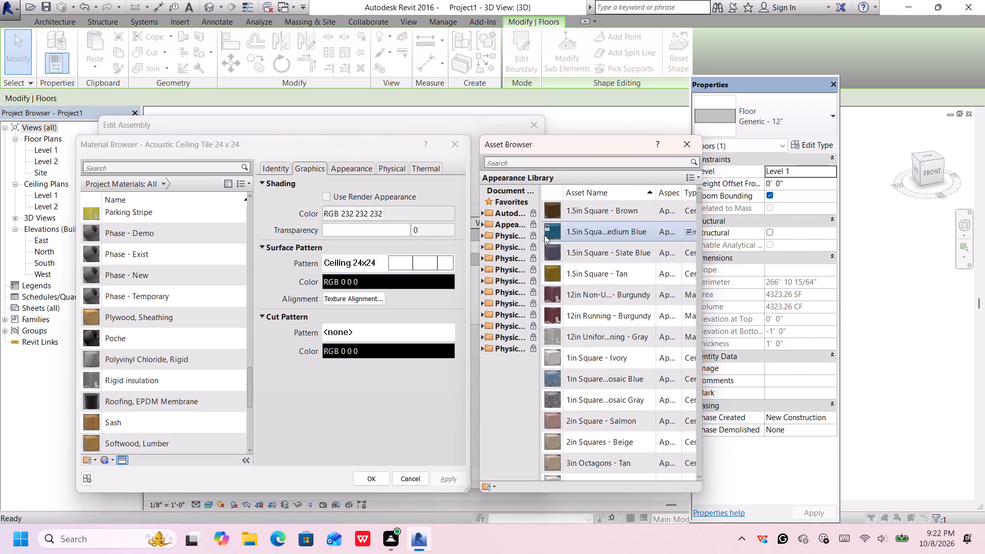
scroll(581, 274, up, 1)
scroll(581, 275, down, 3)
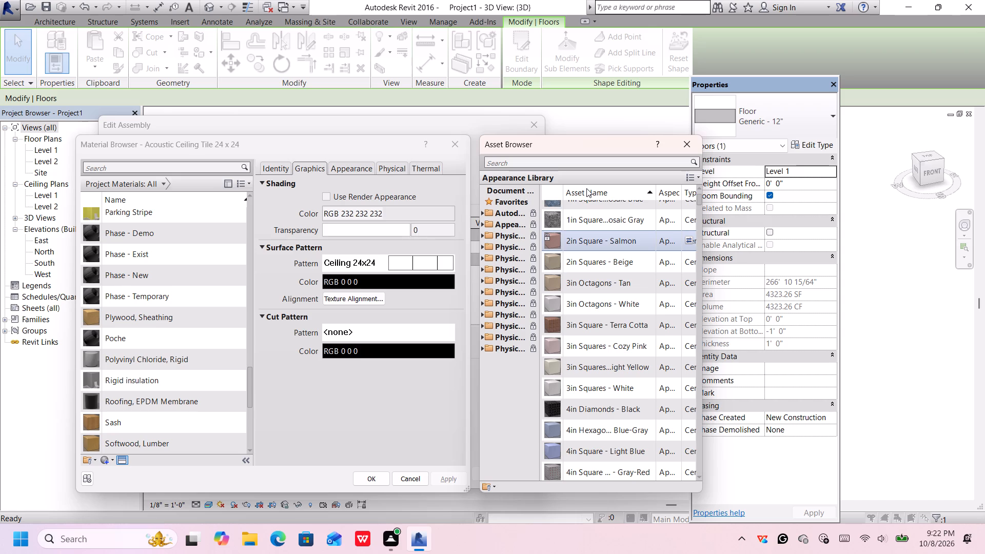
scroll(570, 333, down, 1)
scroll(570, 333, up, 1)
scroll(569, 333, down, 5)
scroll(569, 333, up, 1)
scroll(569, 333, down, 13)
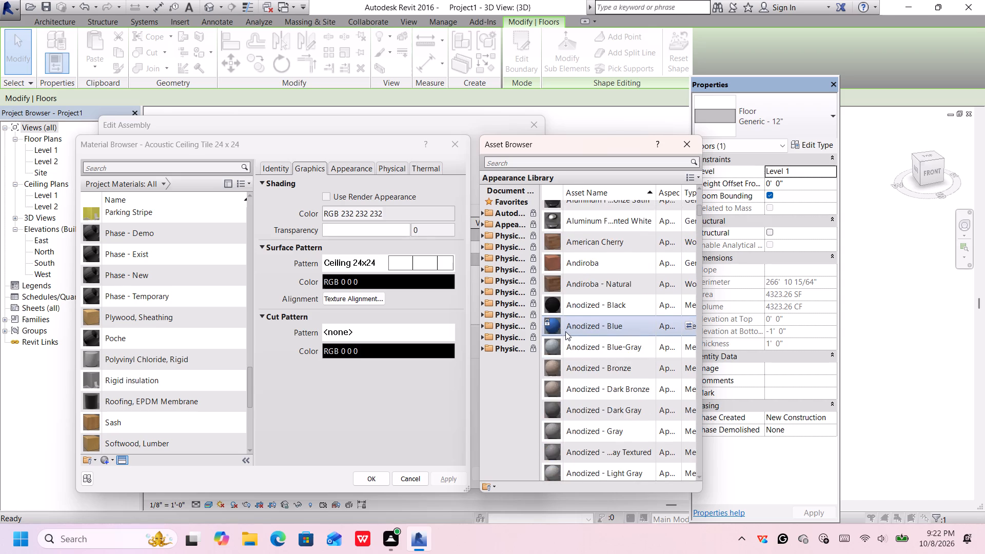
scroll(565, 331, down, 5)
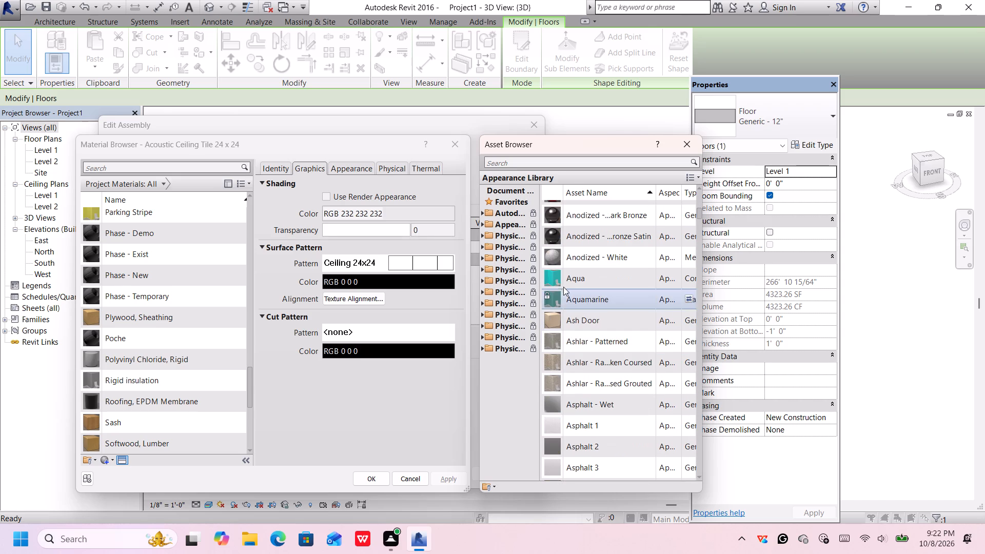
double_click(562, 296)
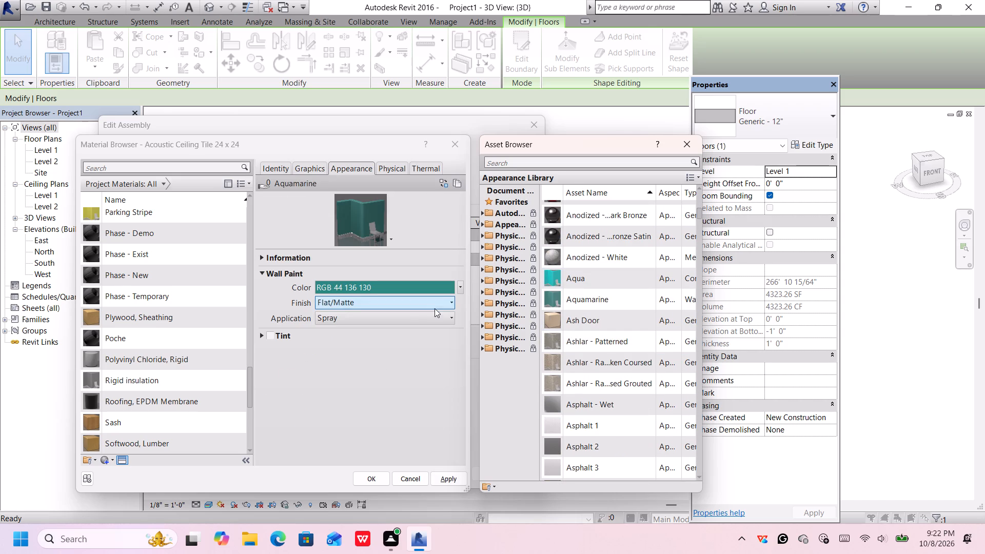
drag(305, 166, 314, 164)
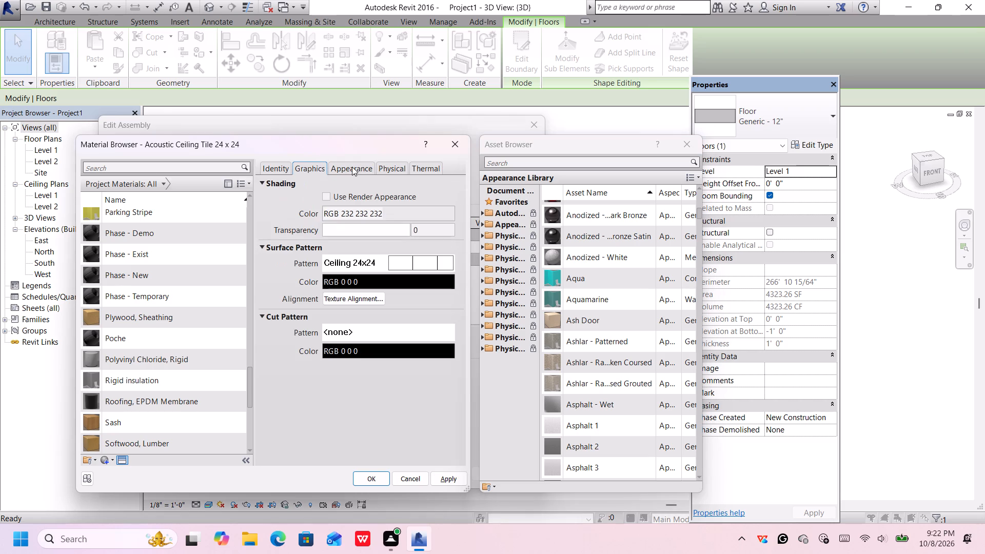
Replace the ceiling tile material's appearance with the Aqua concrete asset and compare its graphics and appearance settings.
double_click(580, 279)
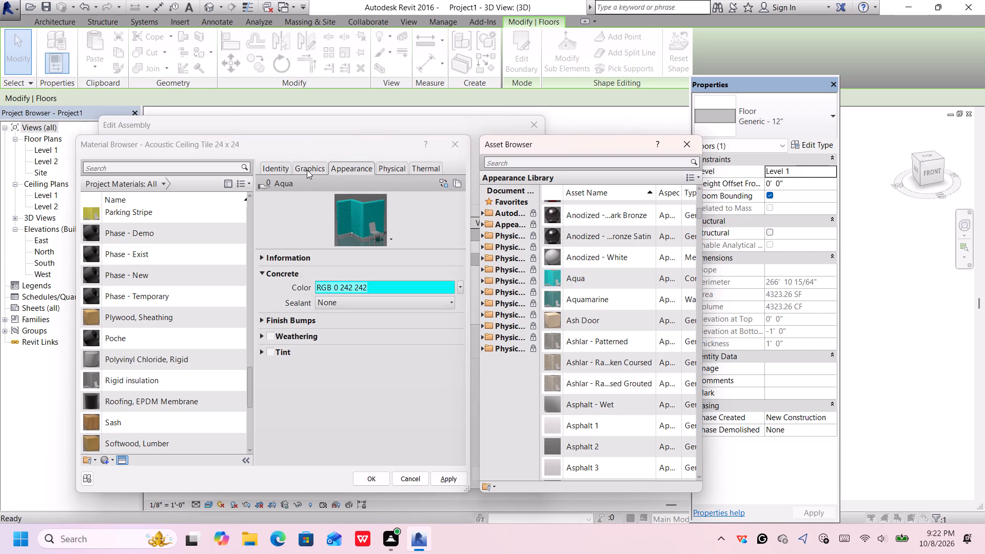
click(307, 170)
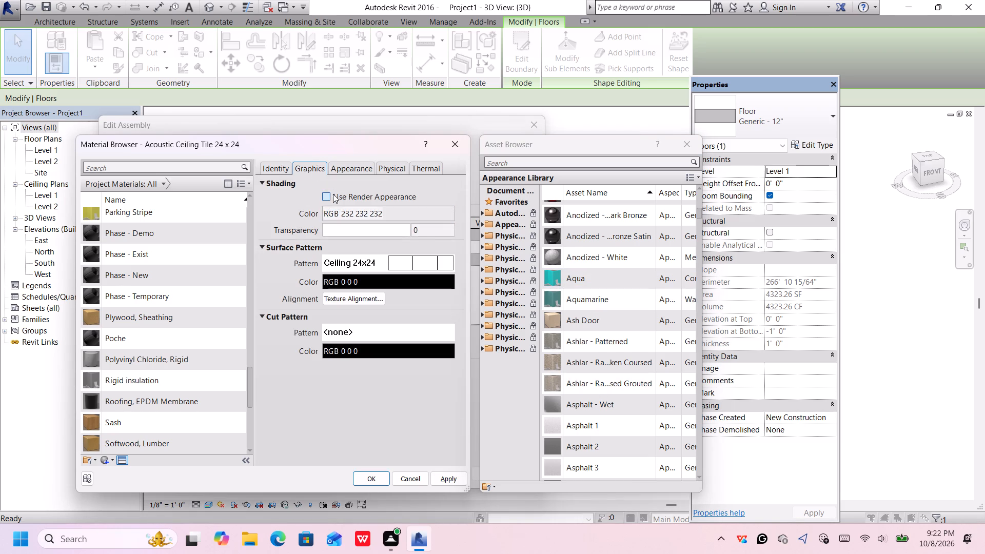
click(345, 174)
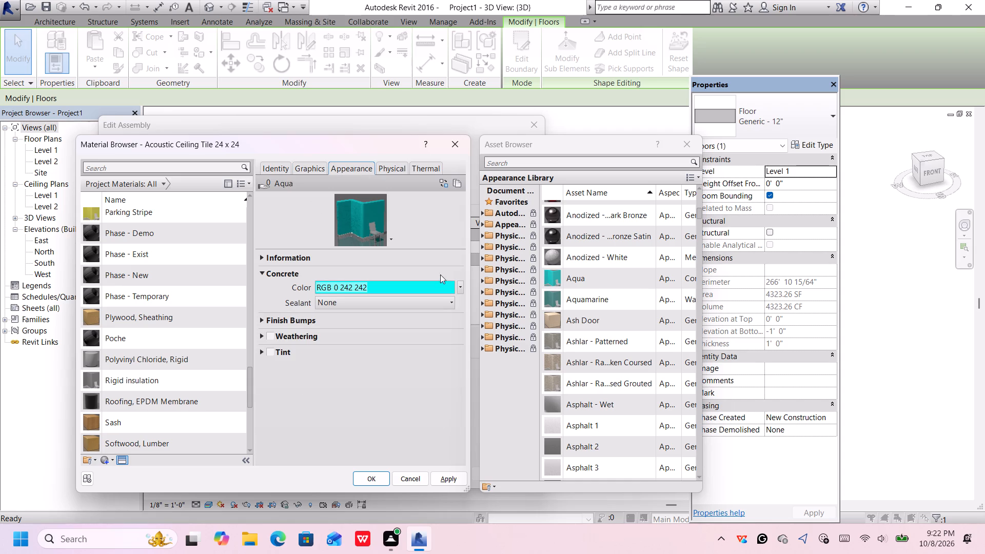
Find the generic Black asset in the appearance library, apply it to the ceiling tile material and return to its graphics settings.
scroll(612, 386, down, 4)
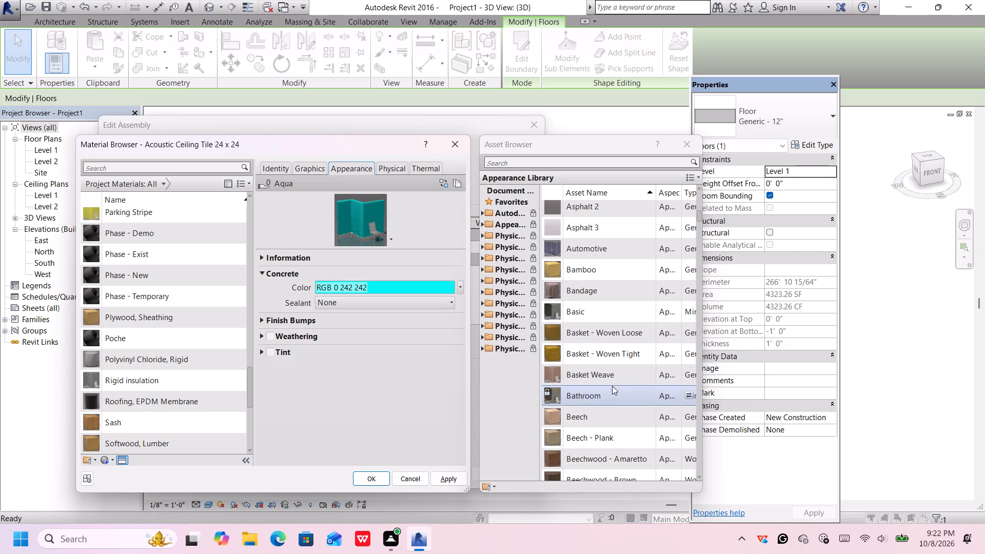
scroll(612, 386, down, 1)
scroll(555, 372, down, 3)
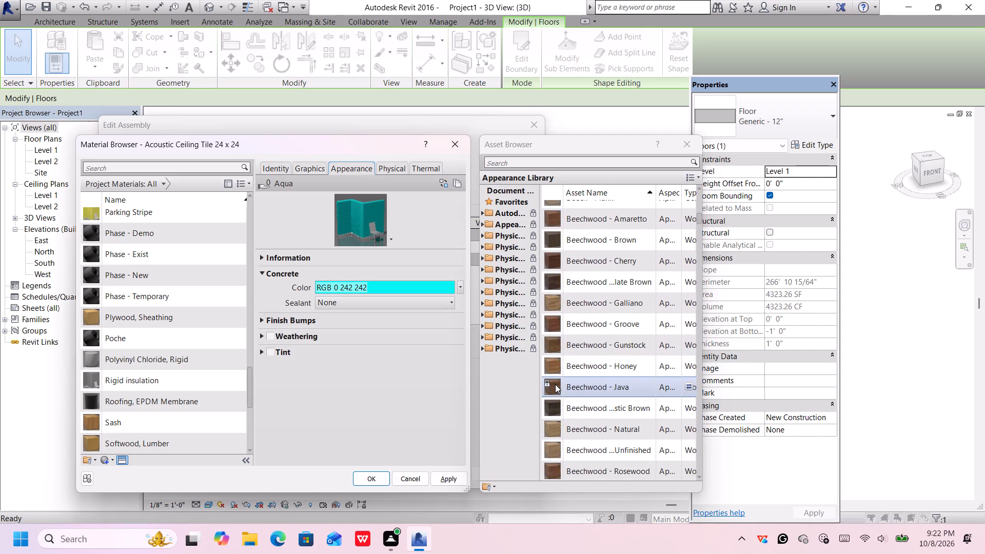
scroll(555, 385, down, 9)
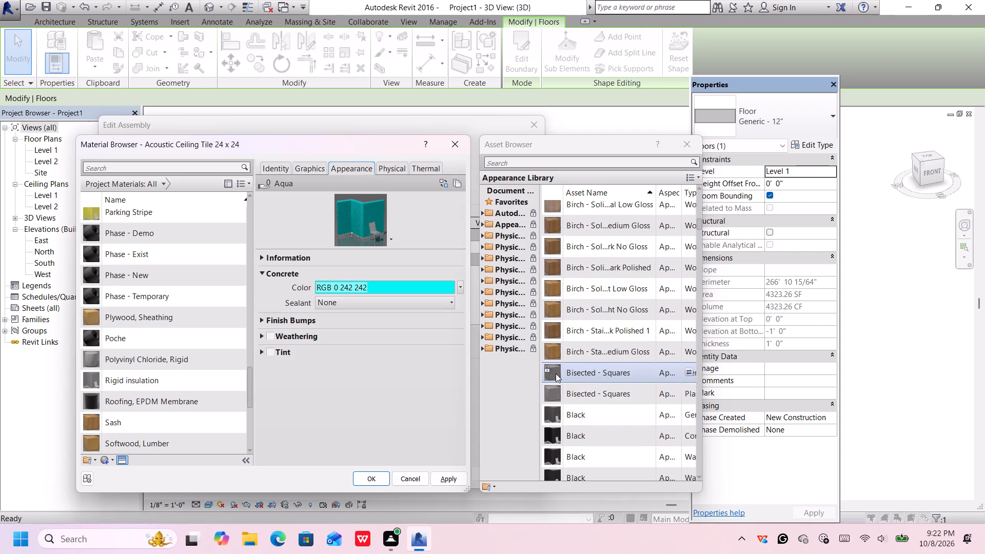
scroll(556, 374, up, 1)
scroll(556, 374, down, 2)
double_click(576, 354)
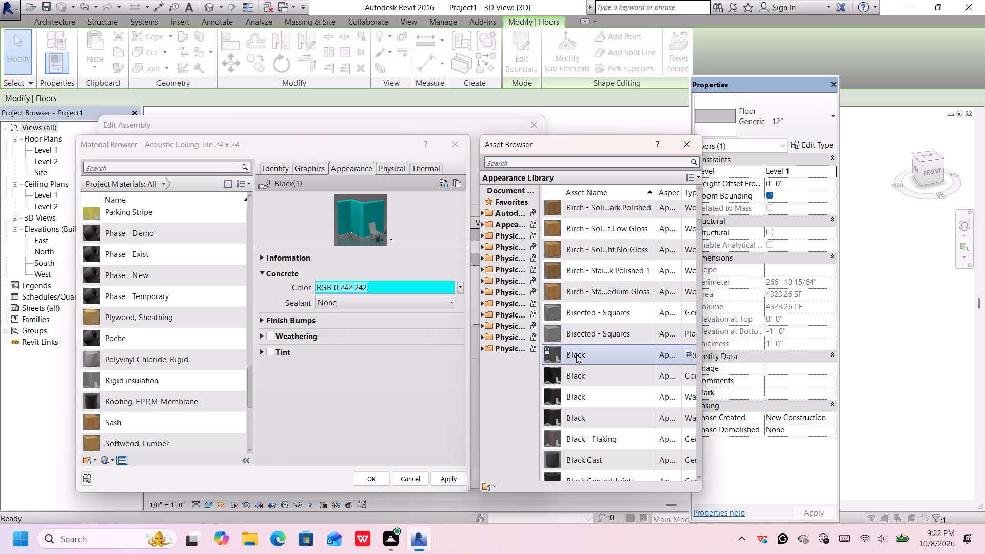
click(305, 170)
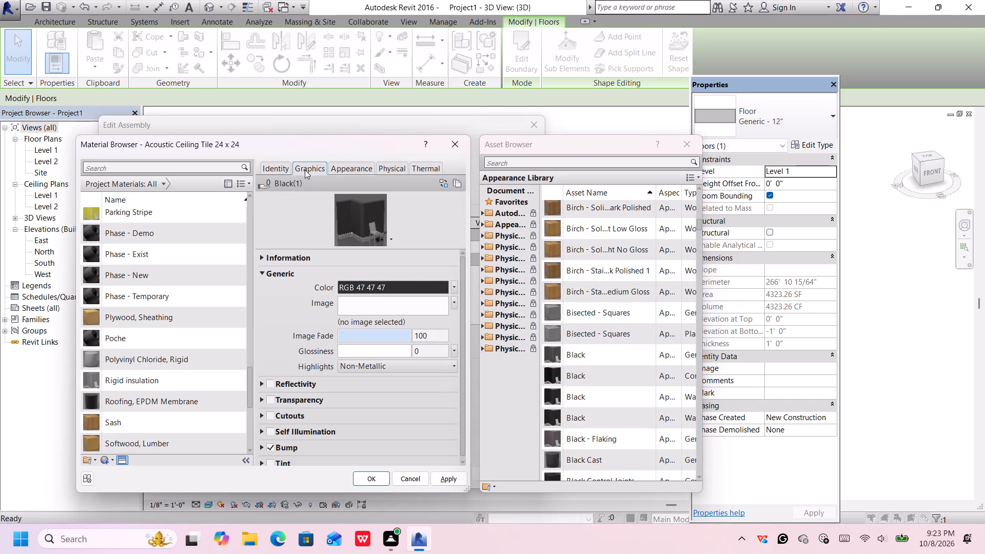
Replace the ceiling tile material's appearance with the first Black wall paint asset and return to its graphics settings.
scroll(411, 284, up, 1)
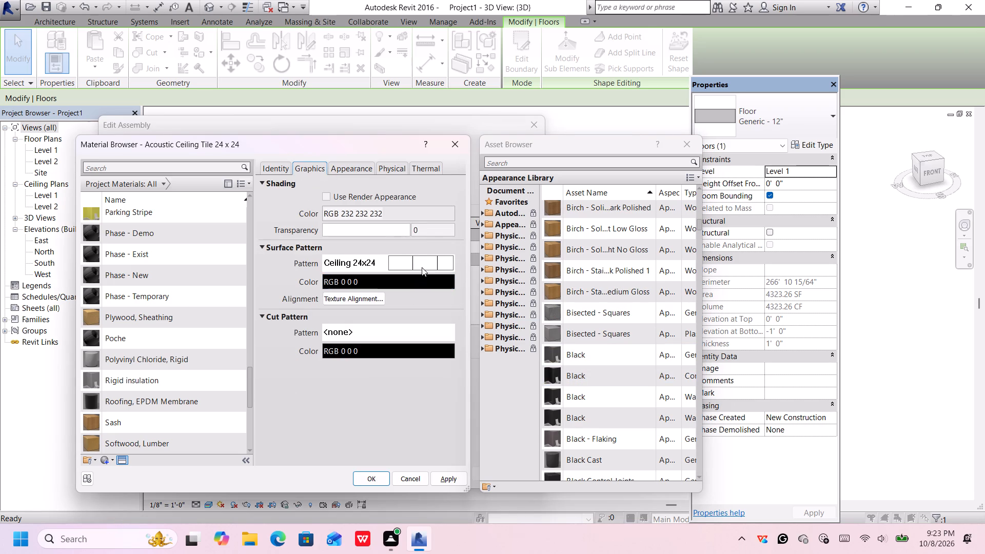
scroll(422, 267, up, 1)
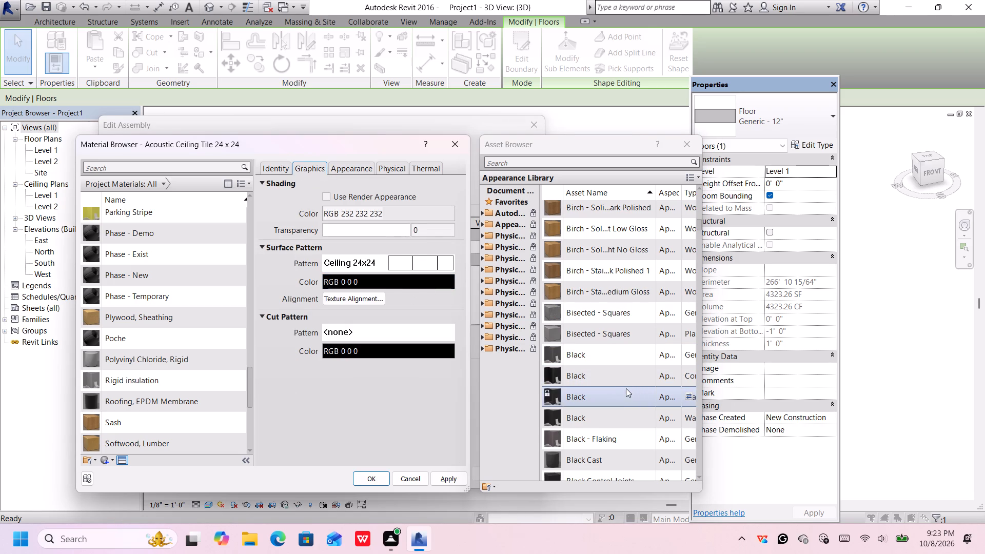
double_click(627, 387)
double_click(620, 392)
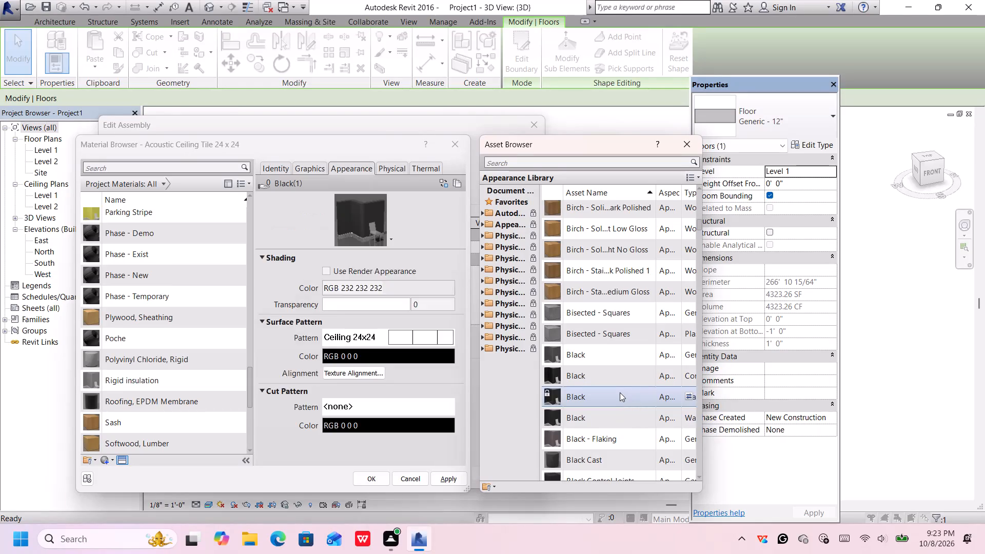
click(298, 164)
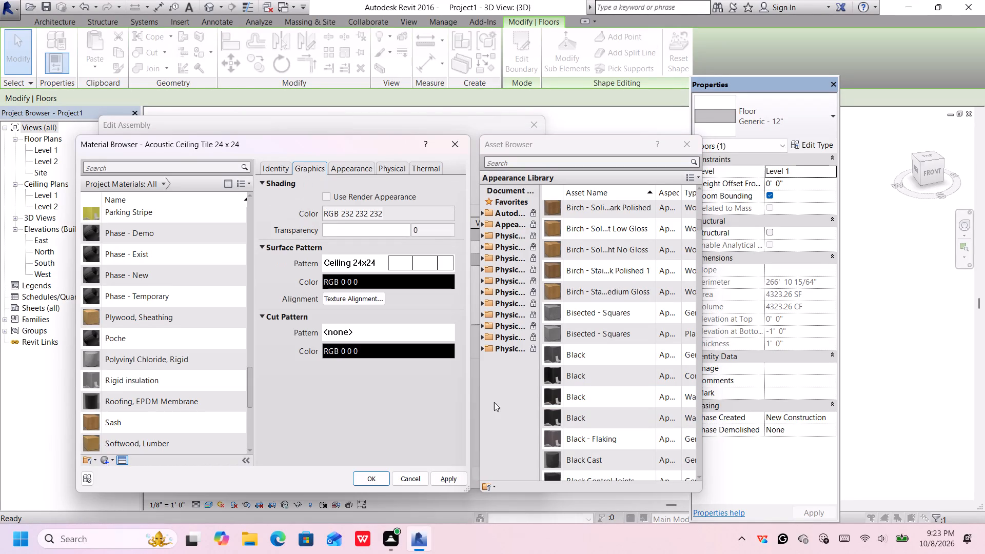
Apply the second Black wall paint asset to the ceiling tile material and return to its graphics settings.
scroll(571, 437, up, 1)
scroll(571, 437, down, 1)
double_click(584, 417)
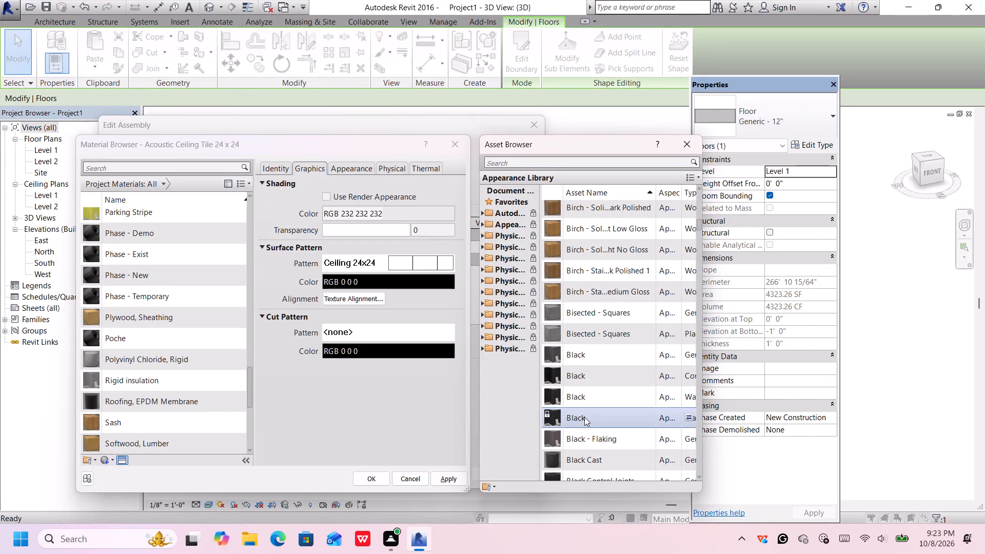
click(315, 168)
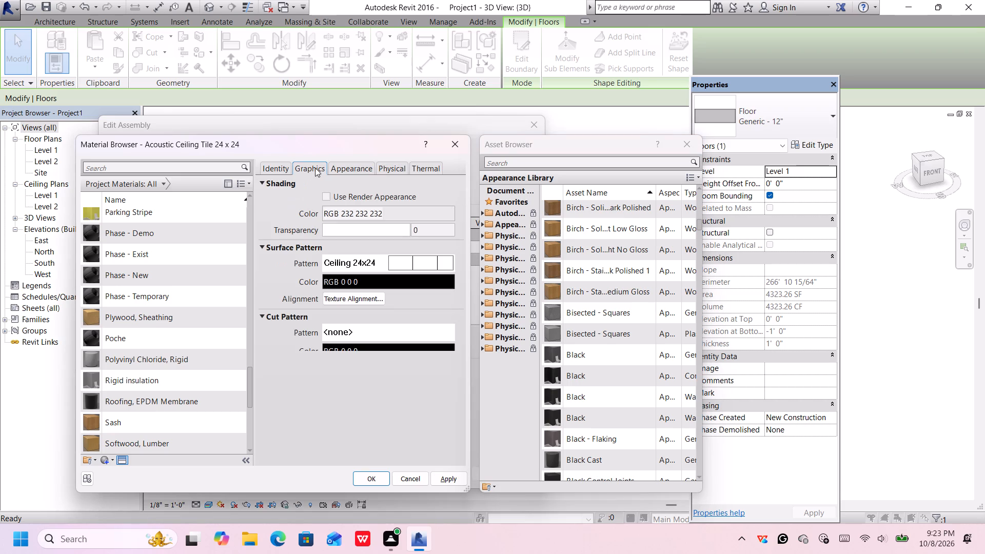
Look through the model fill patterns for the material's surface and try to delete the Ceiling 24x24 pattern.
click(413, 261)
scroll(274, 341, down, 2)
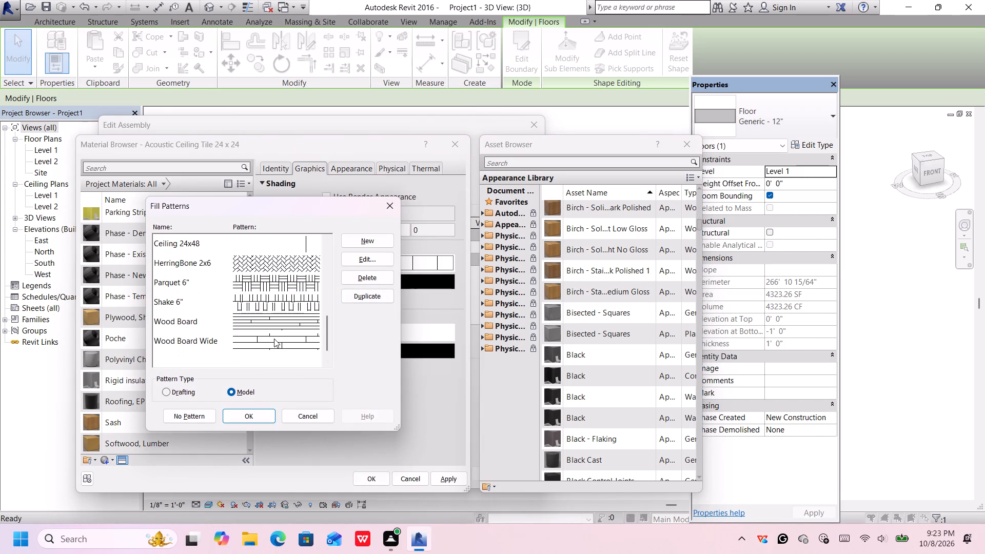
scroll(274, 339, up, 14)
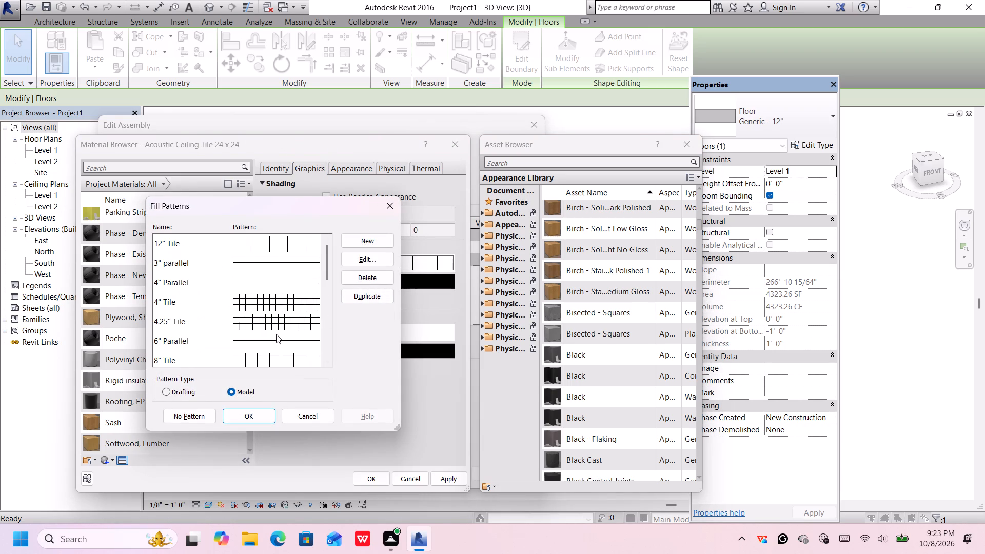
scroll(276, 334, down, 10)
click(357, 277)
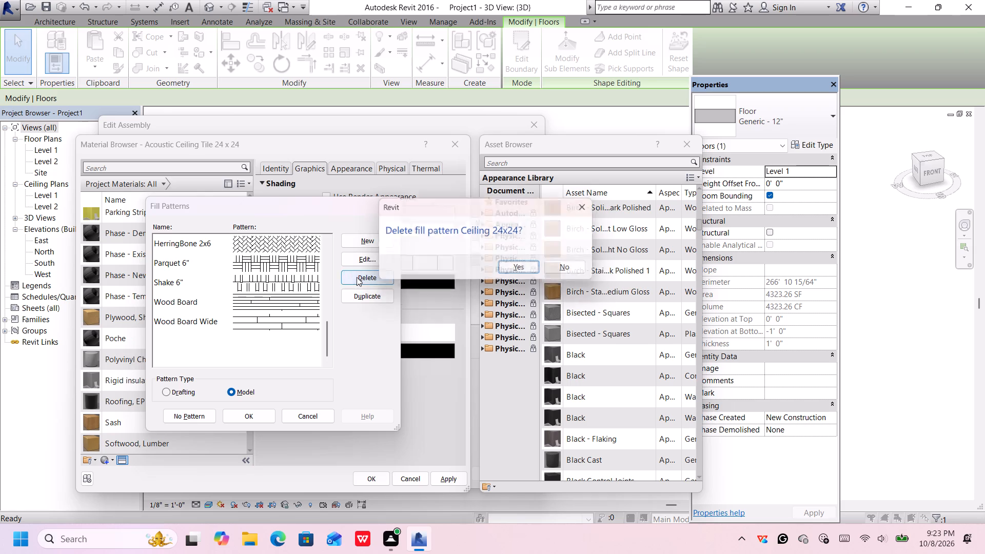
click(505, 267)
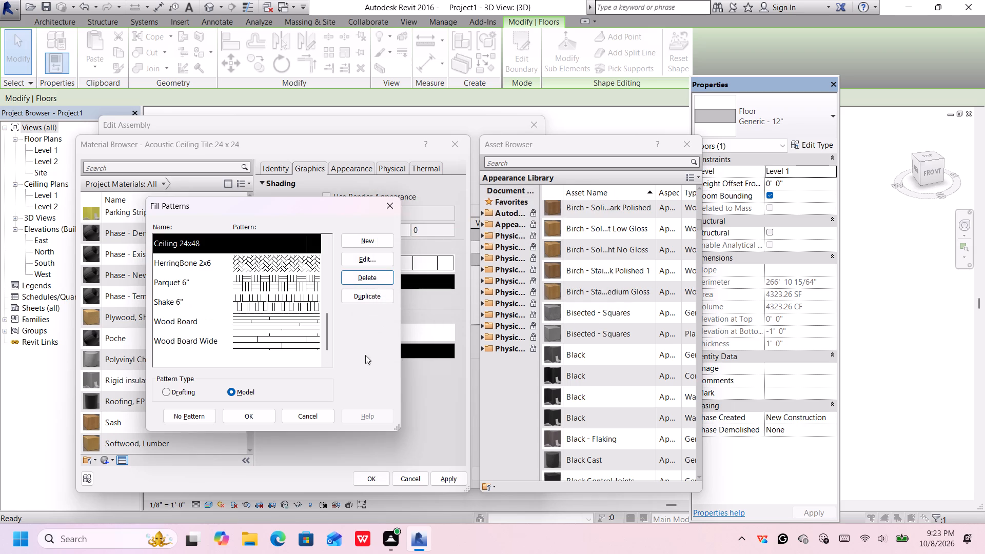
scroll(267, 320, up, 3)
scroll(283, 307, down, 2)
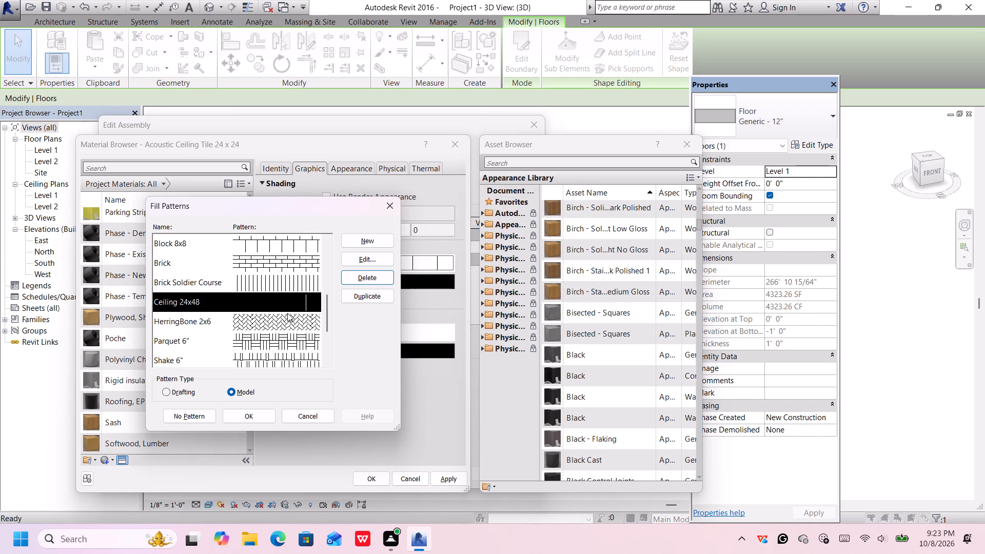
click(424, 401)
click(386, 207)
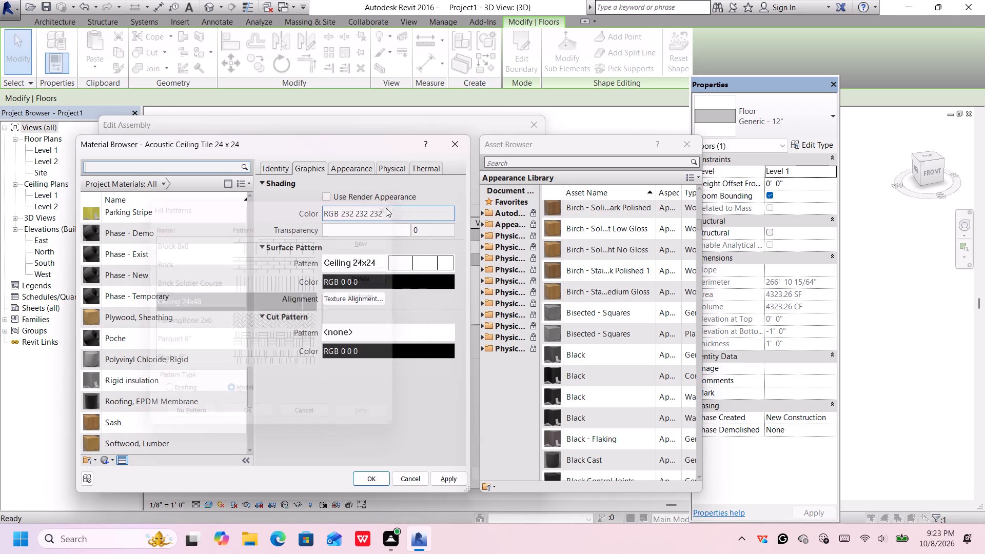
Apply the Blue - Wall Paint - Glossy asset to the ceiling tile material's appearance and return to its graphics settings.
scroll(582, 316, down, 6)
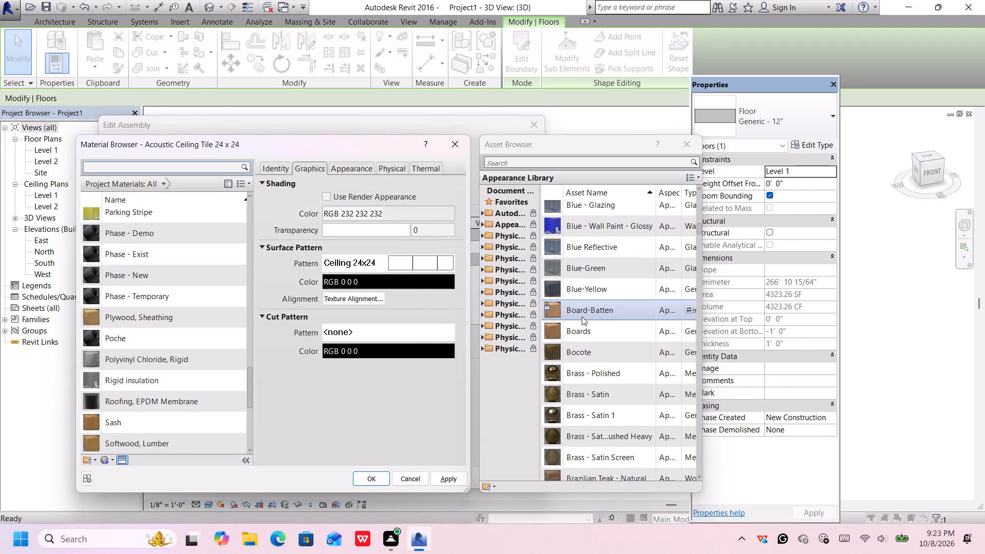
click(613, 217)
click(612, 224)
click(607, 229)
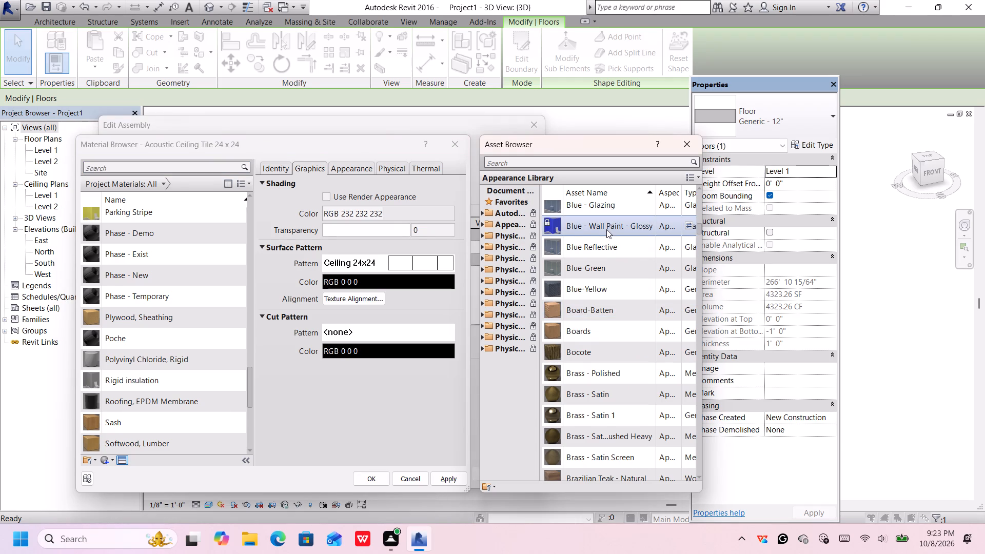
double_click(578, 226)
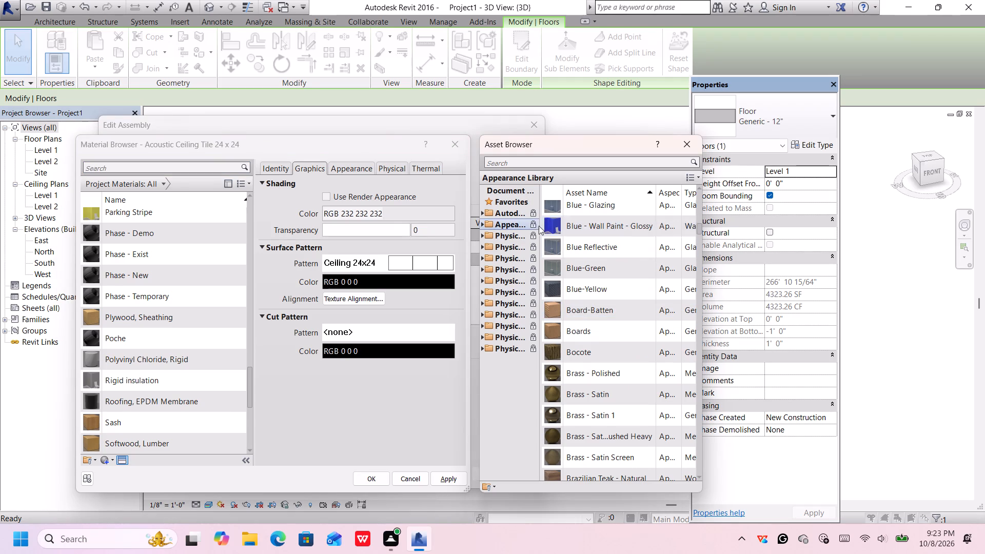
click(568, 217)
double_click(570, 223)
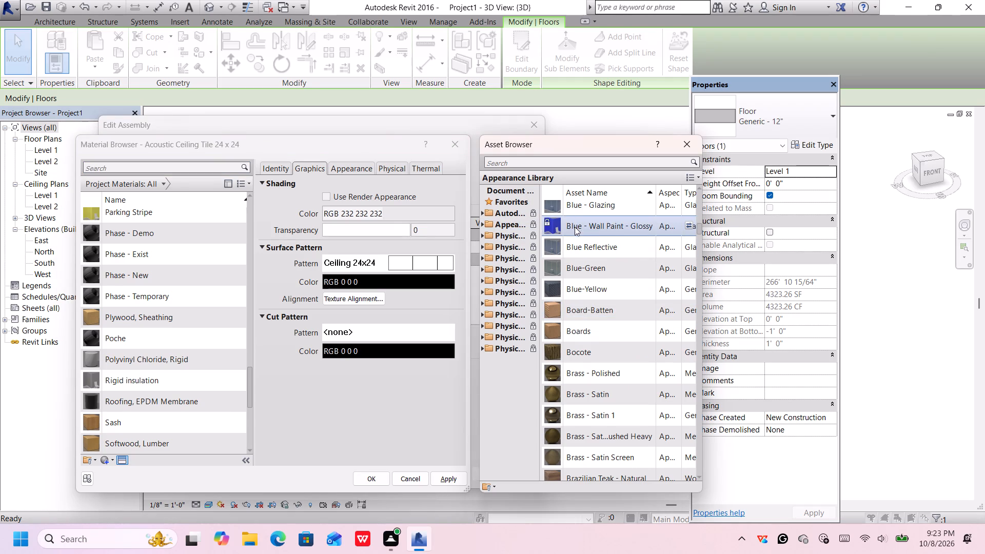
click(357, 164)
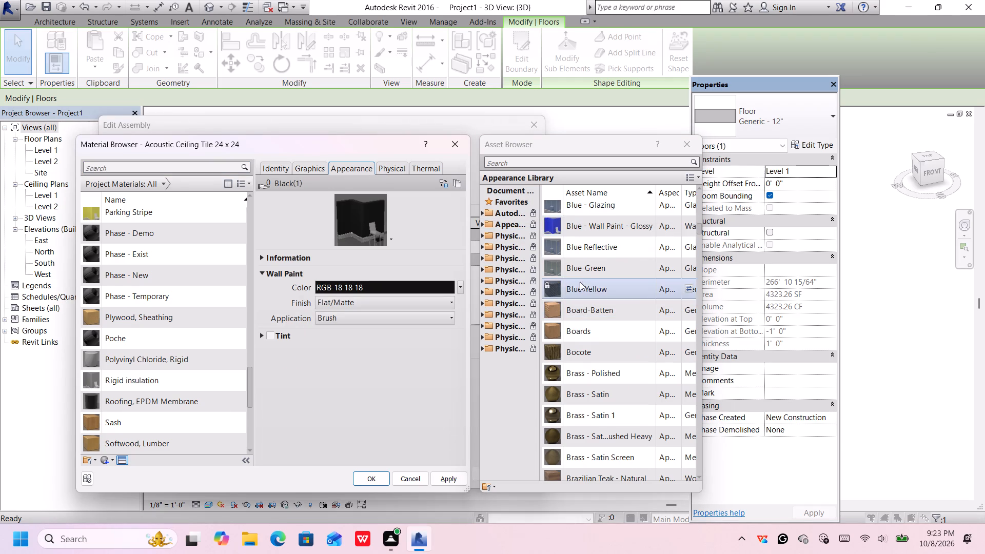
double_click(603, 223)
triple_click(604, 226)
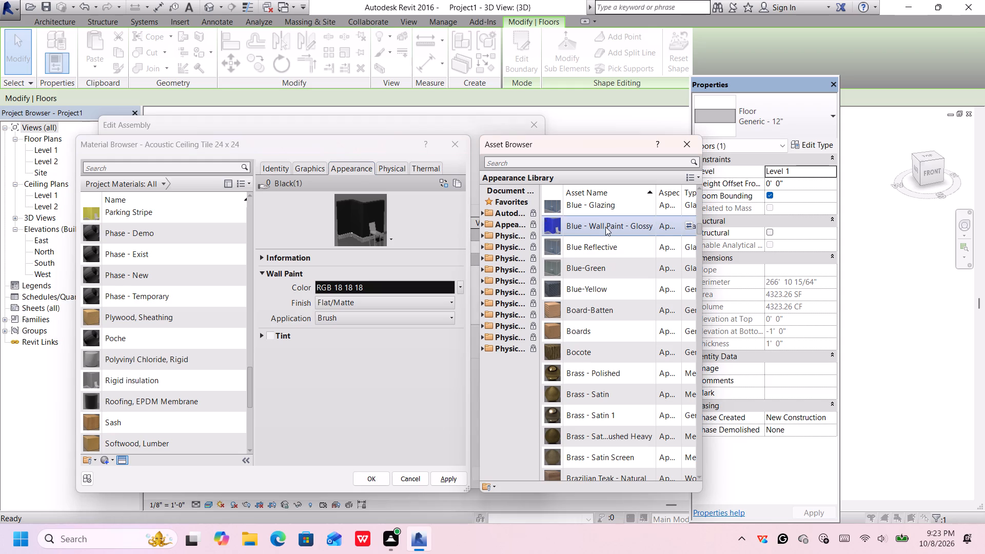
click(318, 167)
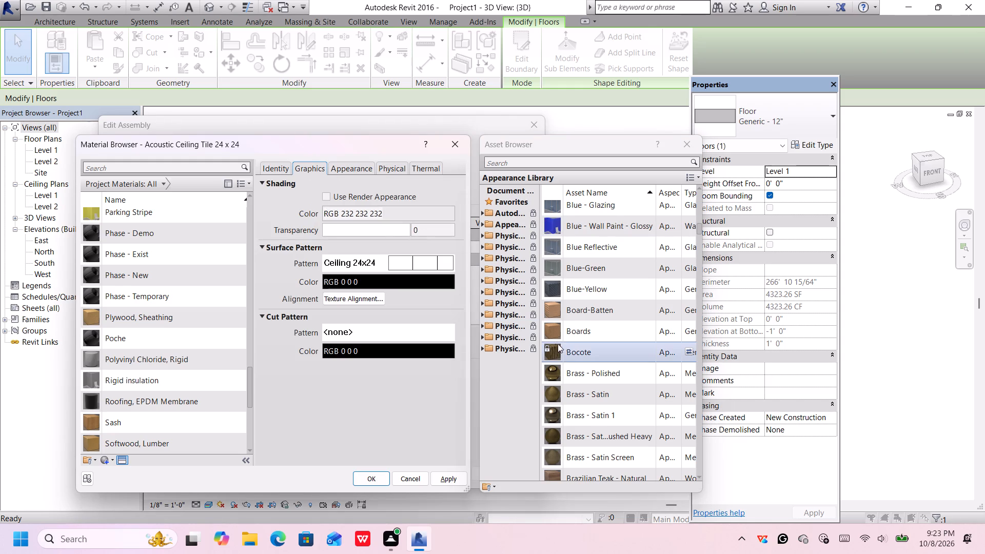
Replace the ceiling tile material's appearance with the Cadet Blue wall paint asset and return to its graphics settings.
scroll(565, 356, down, 7)
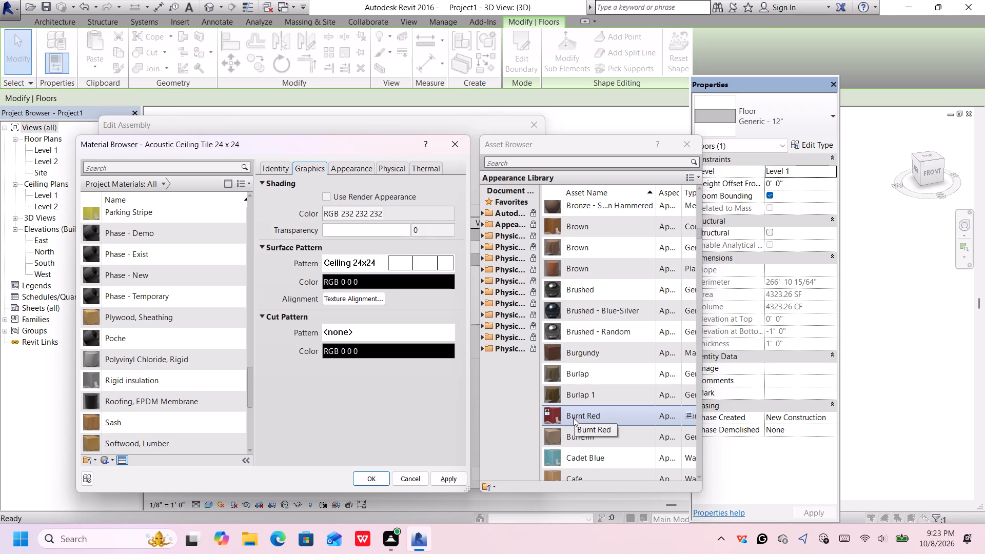
scroll(588, 416, down, 1)
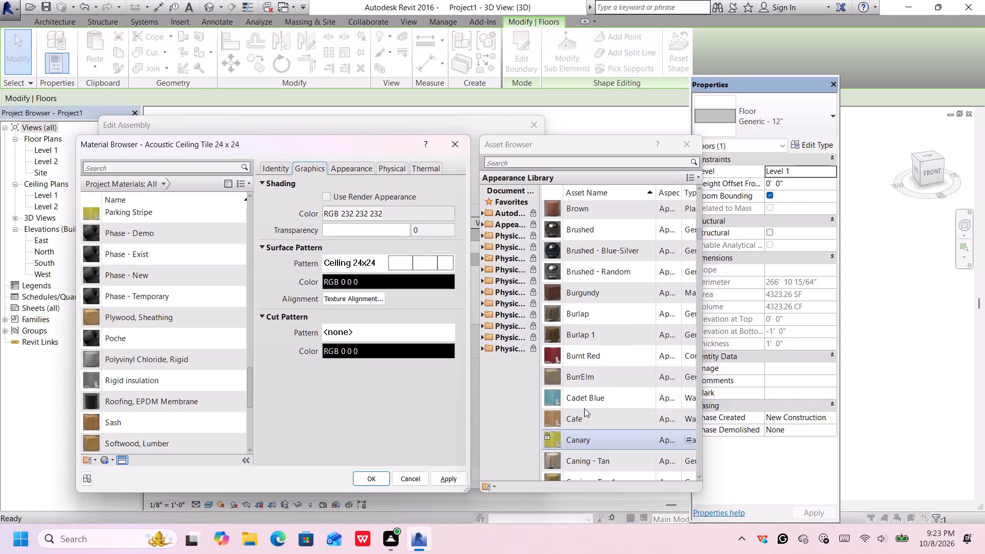
double_click(589, 394)
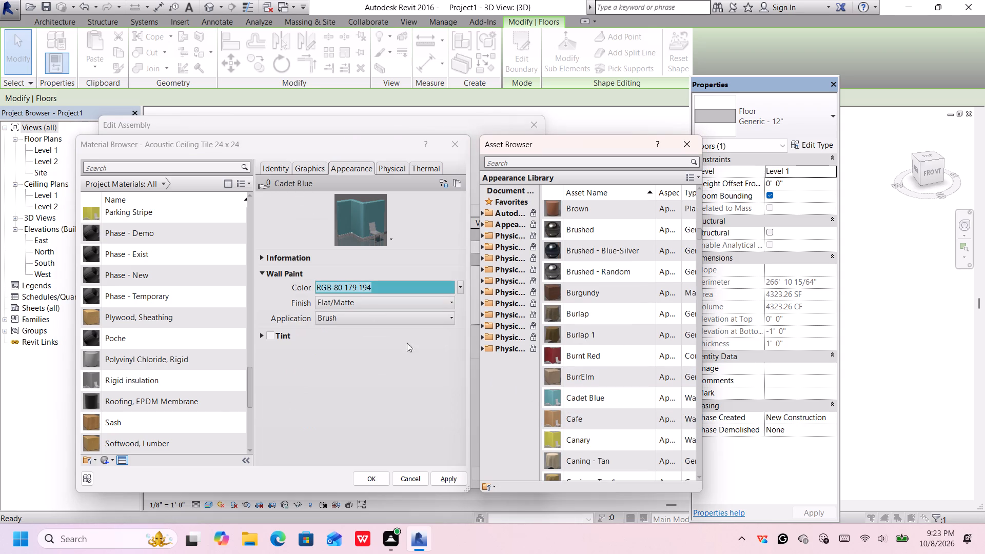
click(322, 169)
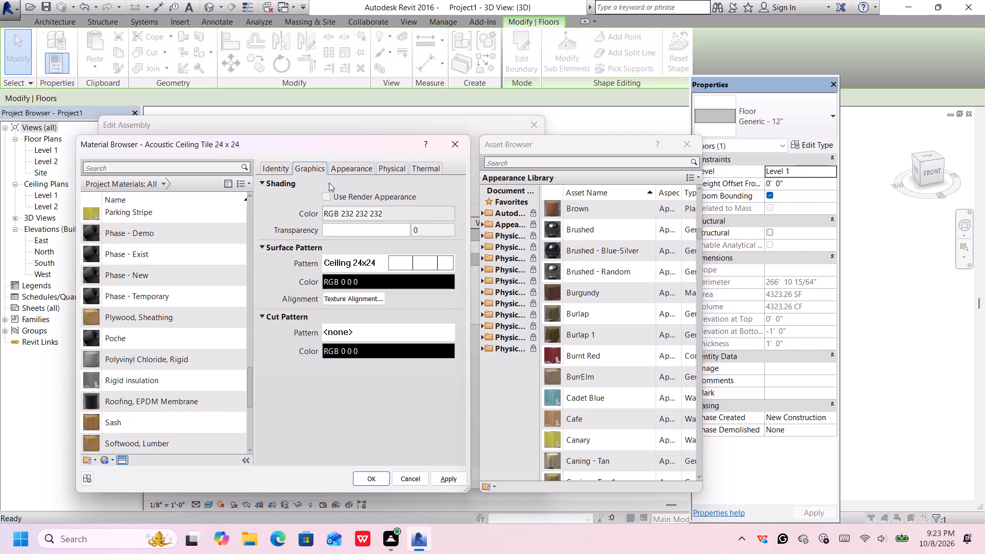
Set the ceiling tile material's wall paint color to orange RGB 255 128 64 and apply the edited type to the floor.
click(350, 168)
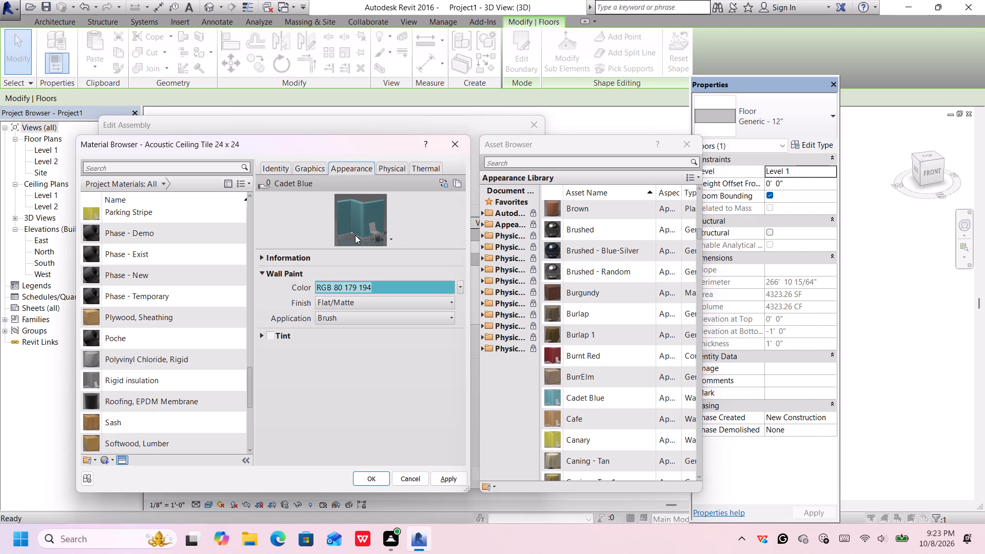
scroll(354, 224, up, 3)
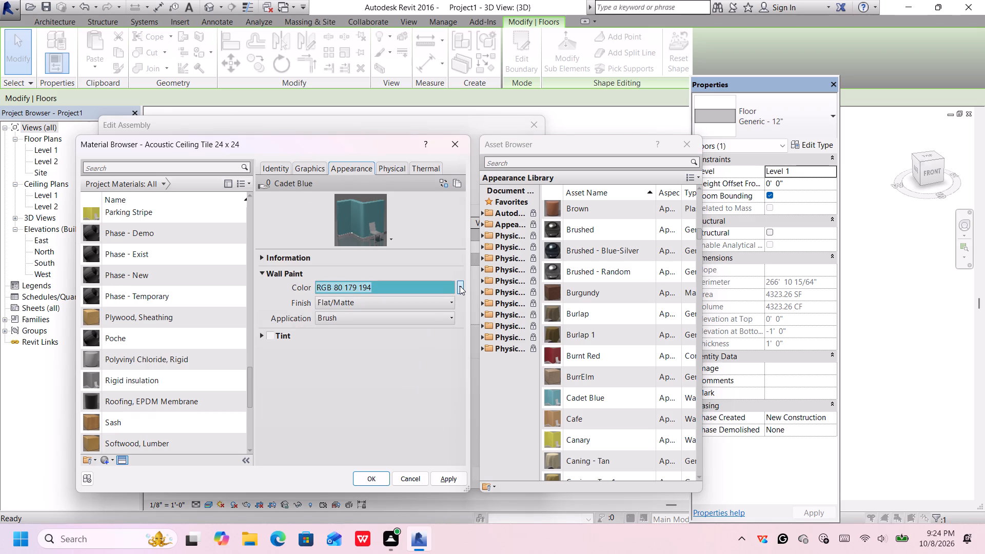
click(460, 286)
click(450, 294)
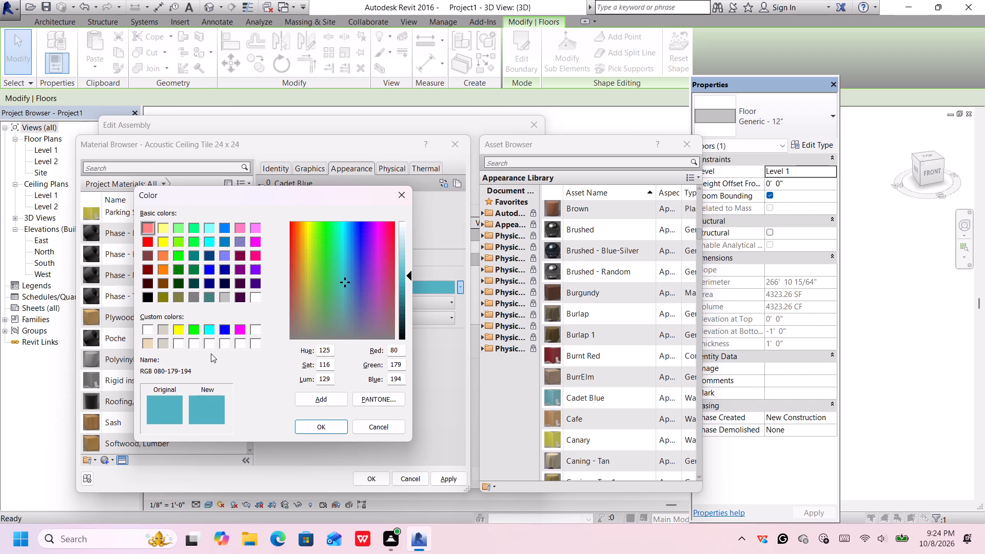
click(164, 257)
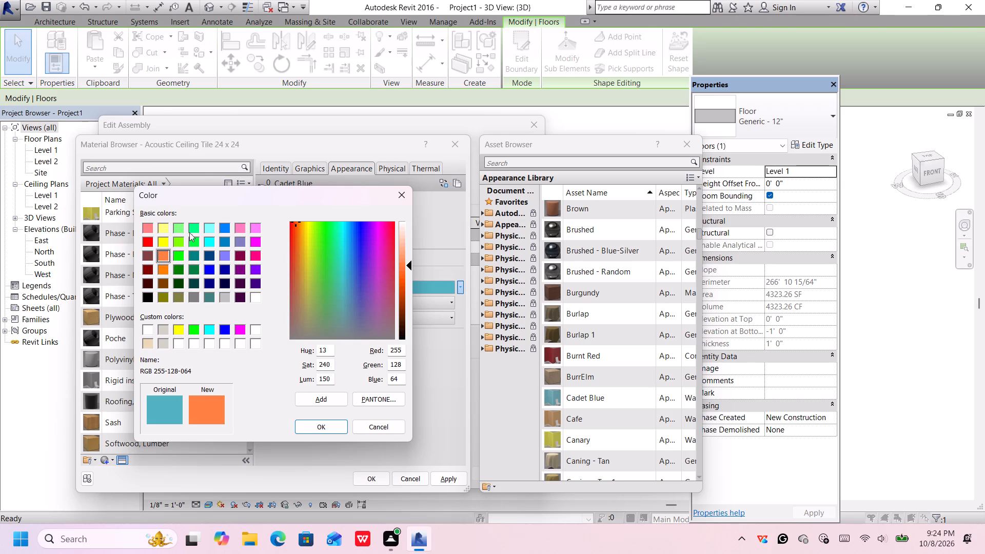
click(310, 425)
click(367, 480)
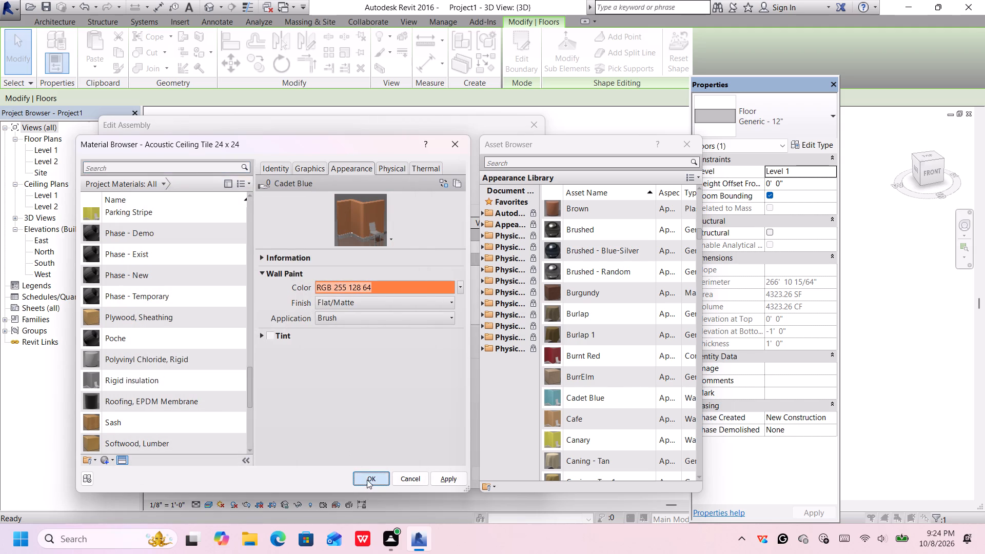
click(373, 473)
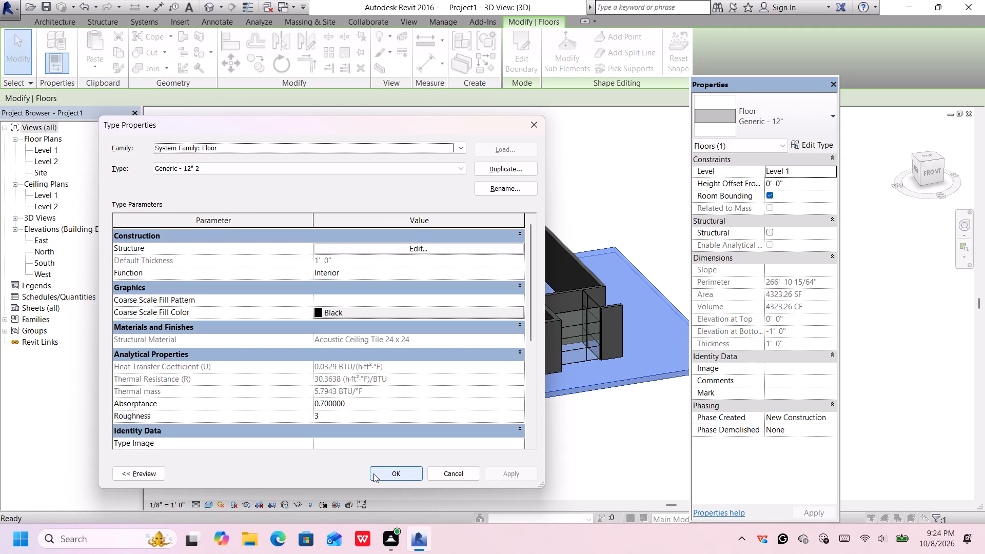
click(373, 472)
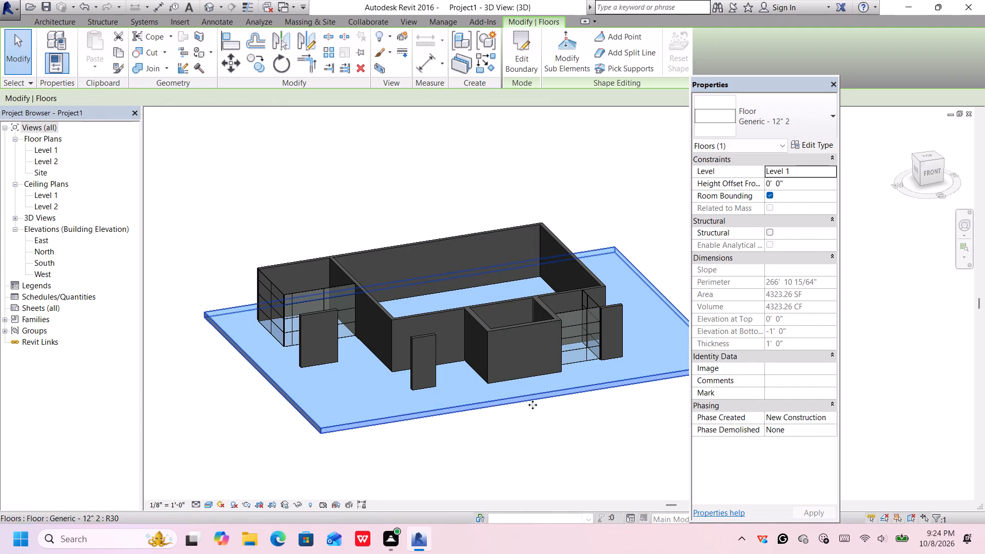
click(623, 446)
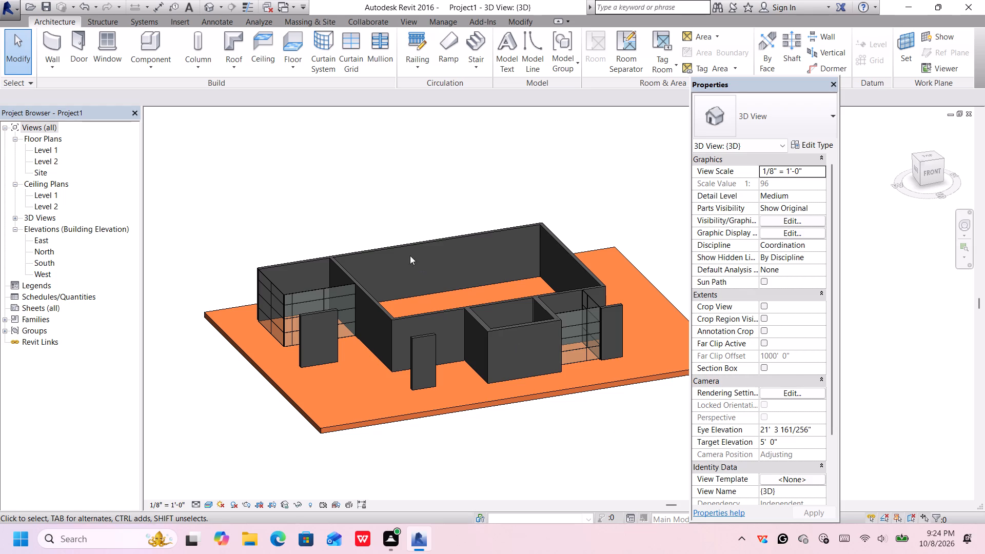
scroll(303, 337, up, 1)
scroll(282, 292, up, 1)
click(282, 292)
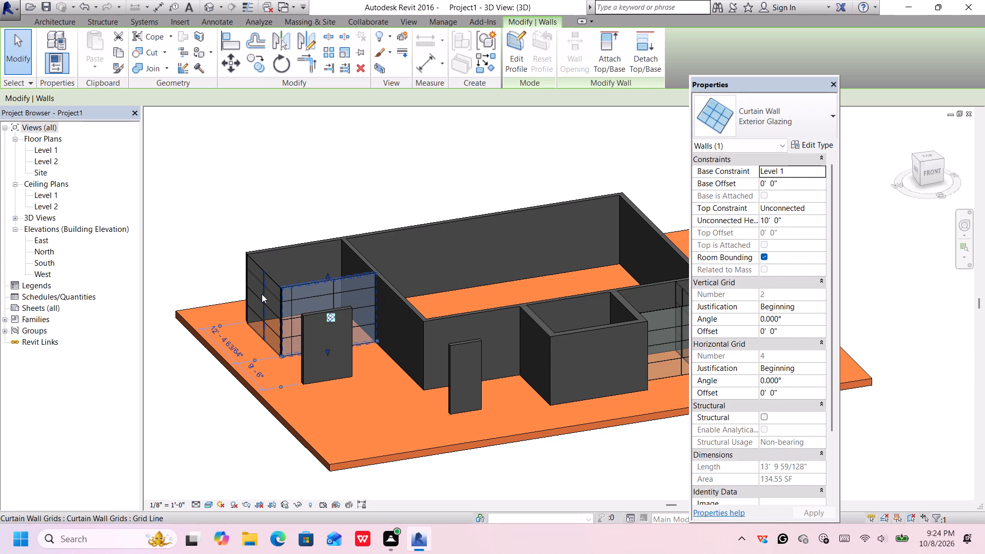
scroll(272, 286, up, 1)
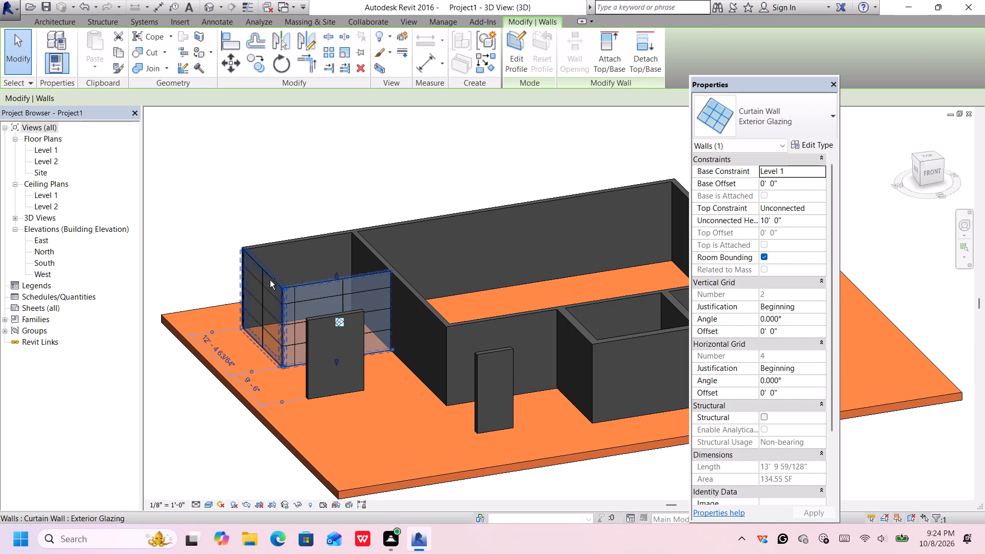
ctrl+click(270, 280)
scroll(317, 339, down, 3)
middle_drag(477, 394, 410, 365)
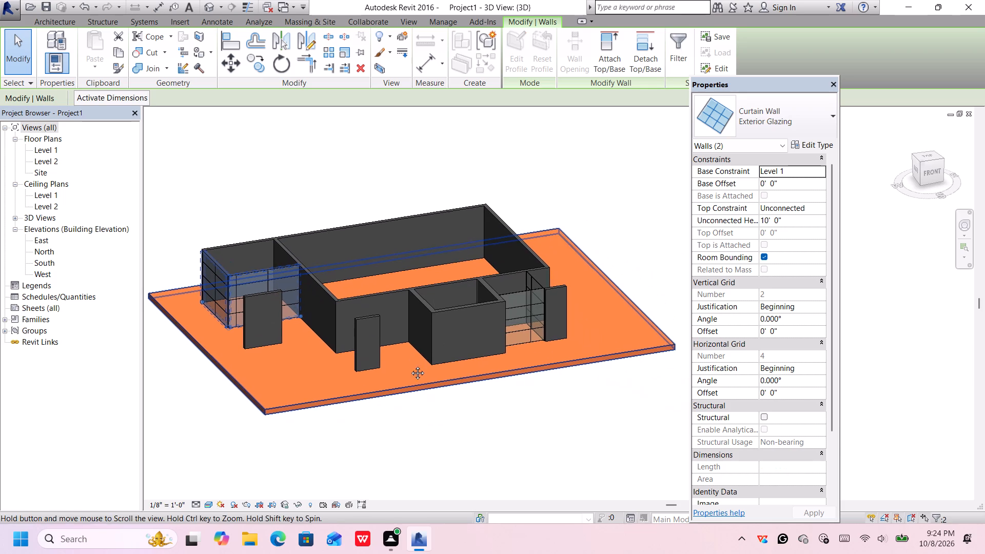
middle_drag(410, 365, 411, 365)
Select the four gridded curtain walls at both ends of the front facade and duplicate their type as Exterior Glazing 2.
click(522, 298)
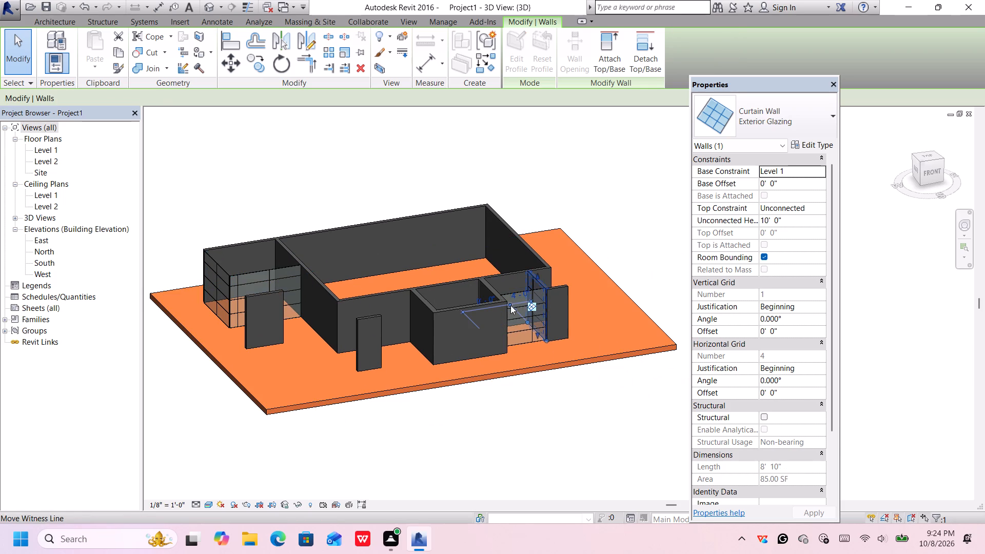
scroll(511, 298, up, 6)
ctrl+click(554, 285)
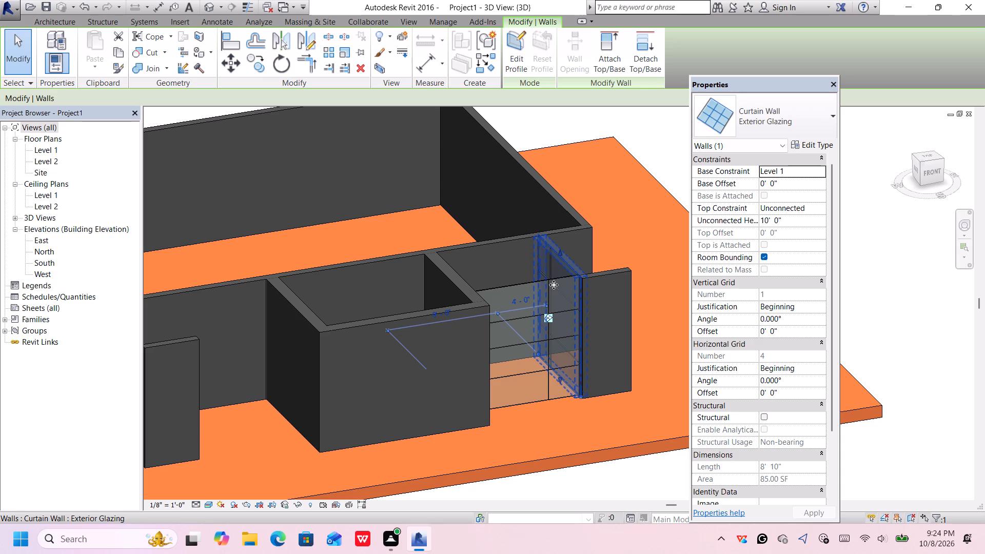
ctrl+click(562, 276)
scroll(575, 314, down, 3)
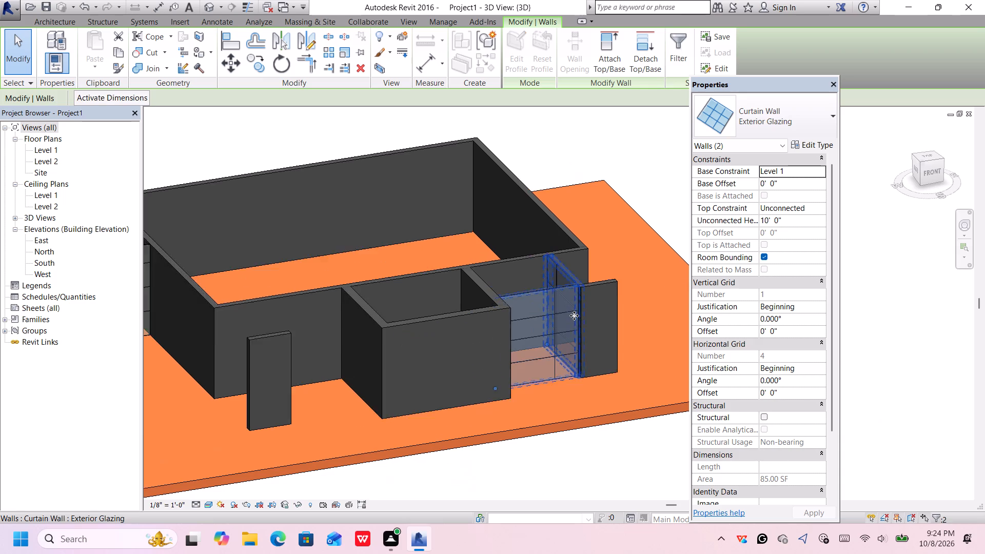
scroll(574, 315, down, 3)
ctrl+scroll(285, 285, up, 1)
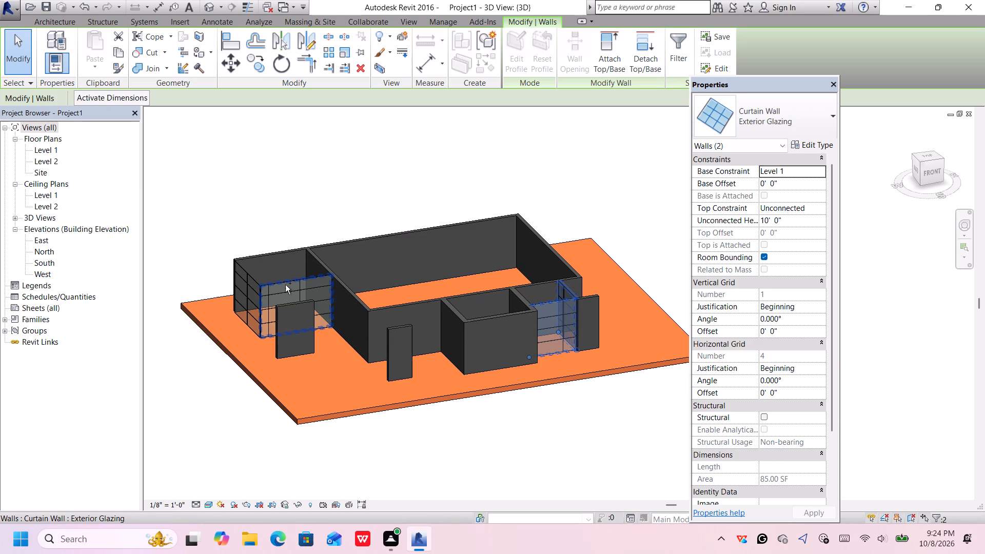
ctrl+click(285, 285)
ctrl+click(253, 284)
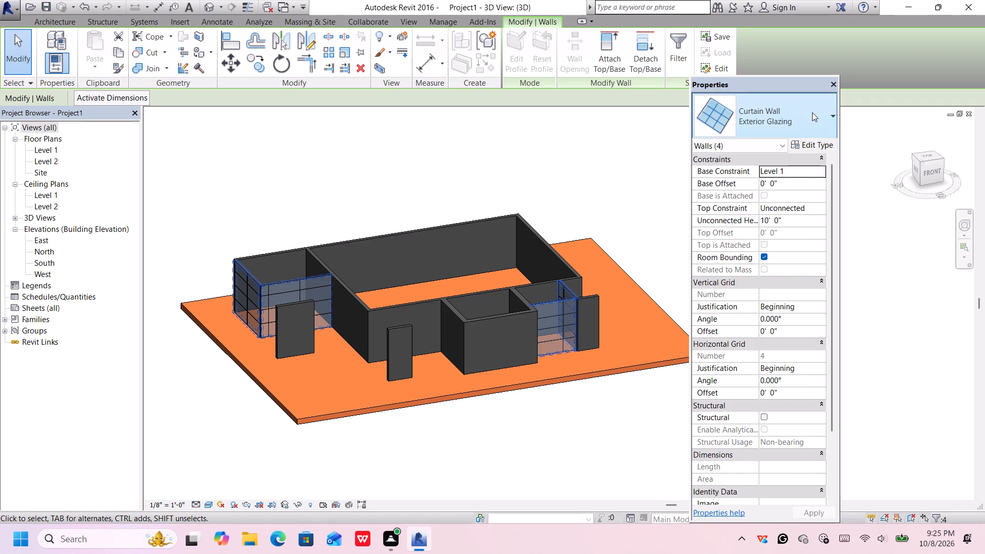
click(803, 126)
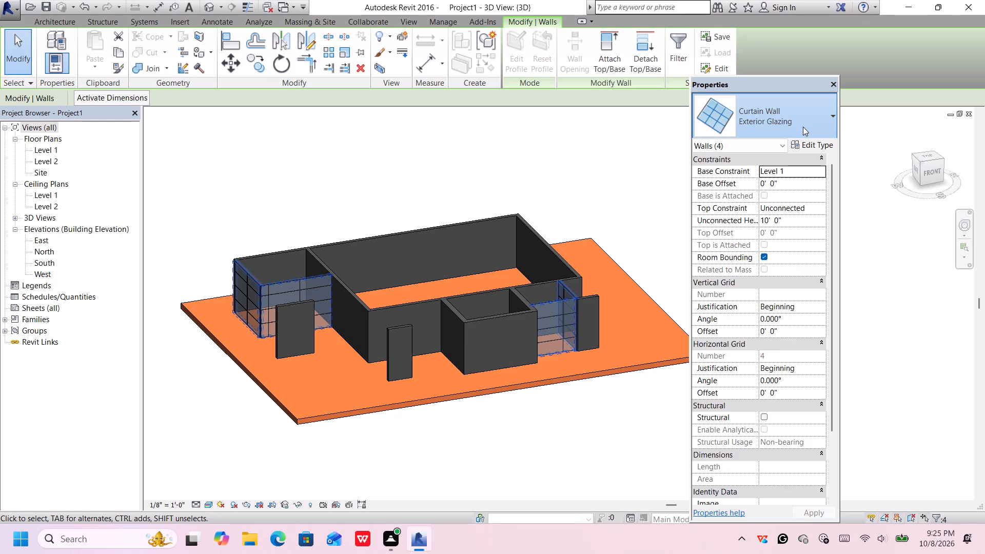
click(804, 120)
click(812, 145)
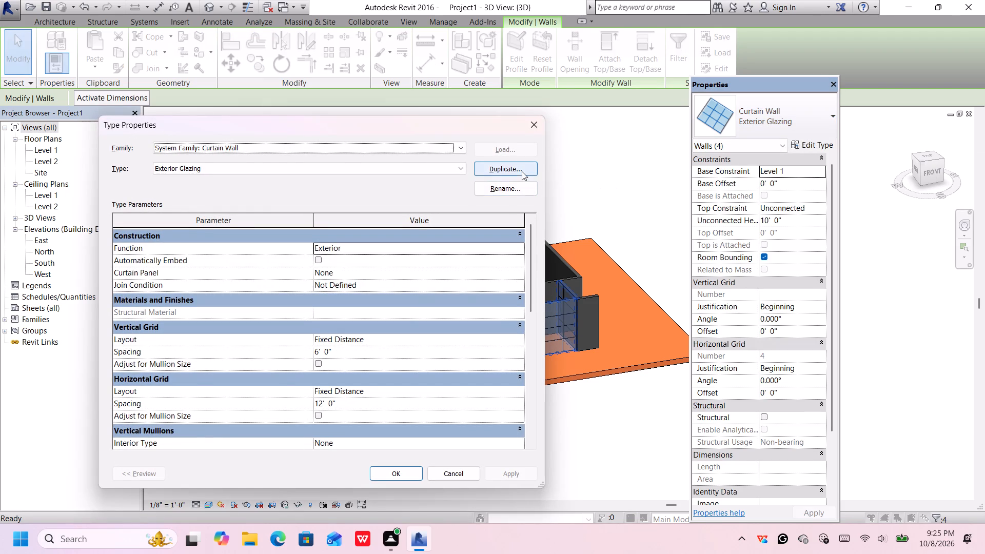
click(522, 171)
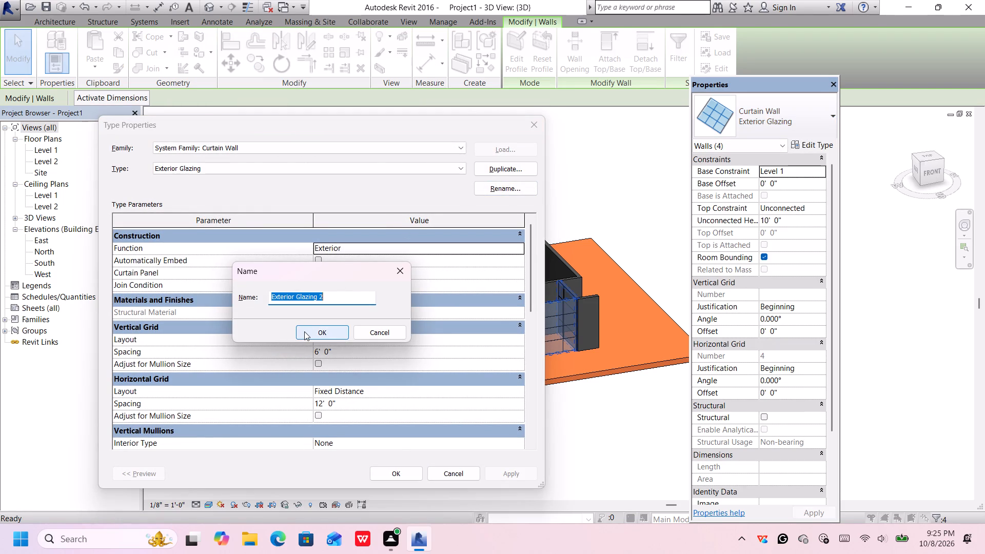
click(304, 331)
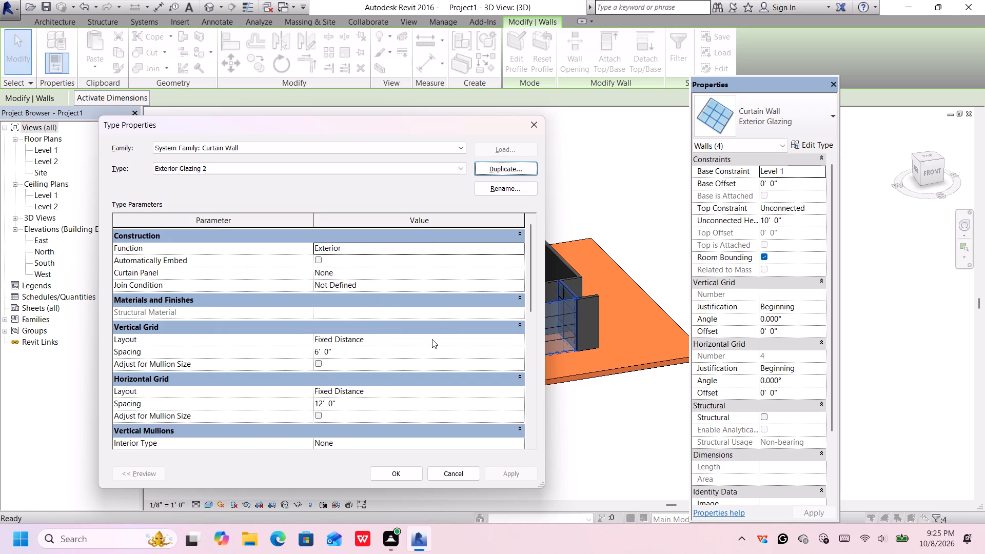
Examine the grid, mullion, material and identity parameters of the Exterior Glazing 2 type and close its properties without applying them.
scroll(439, 337, down, 1)
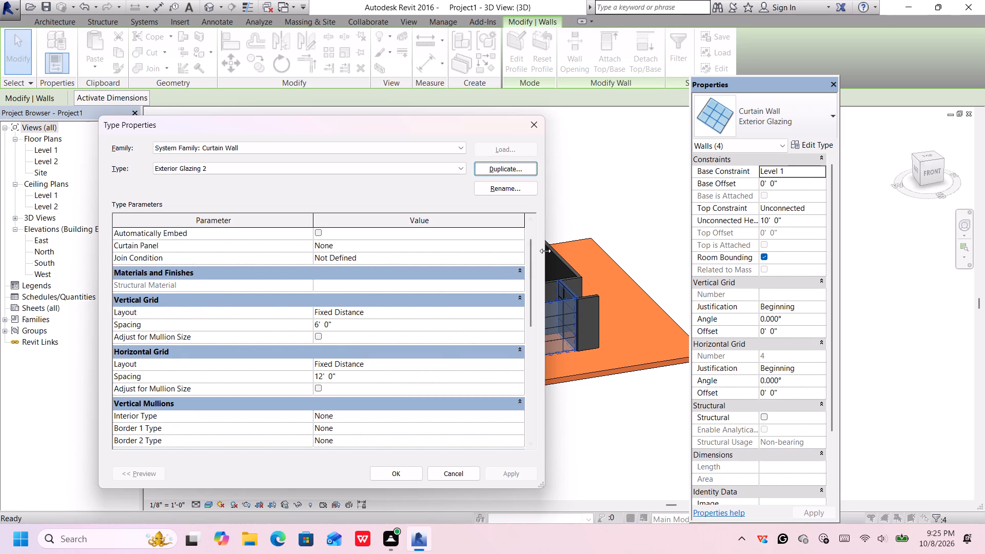
scroll(450, 288, up, 4)
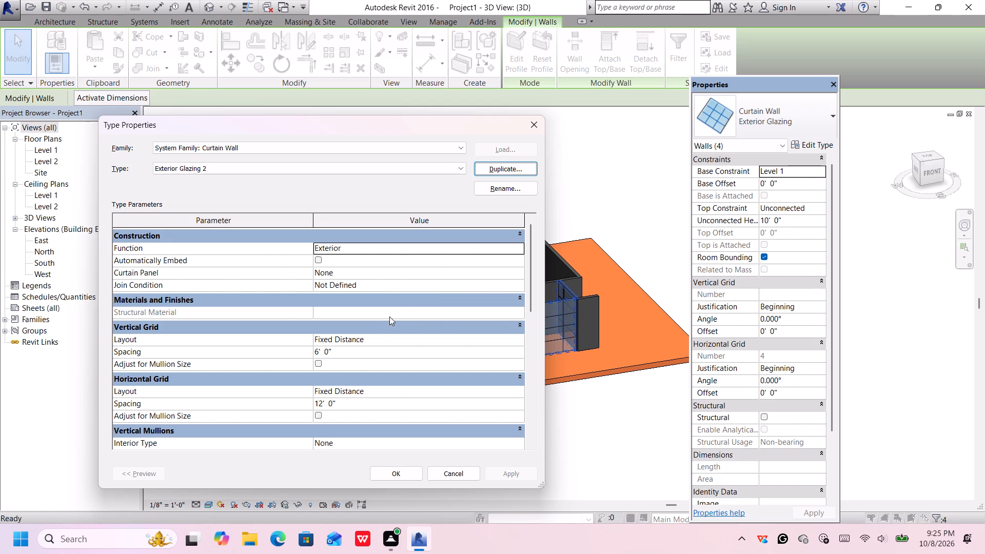
click(518, 311)
drag(338, 312, 478, 434)
click(478, 433)
scroll(408, 377, down, 3)
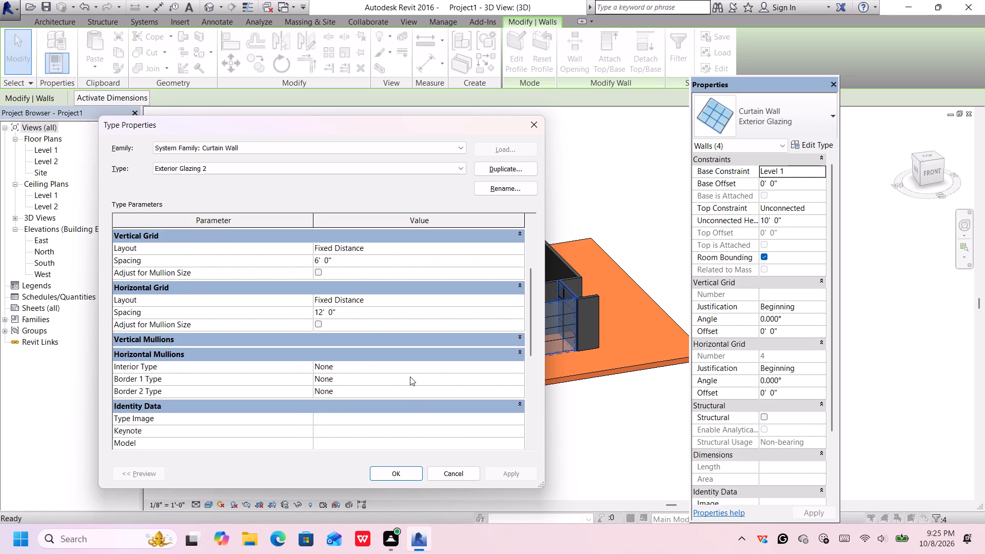
scroll(410, 378, down, 2)
scroll(410, 378, up, 2)
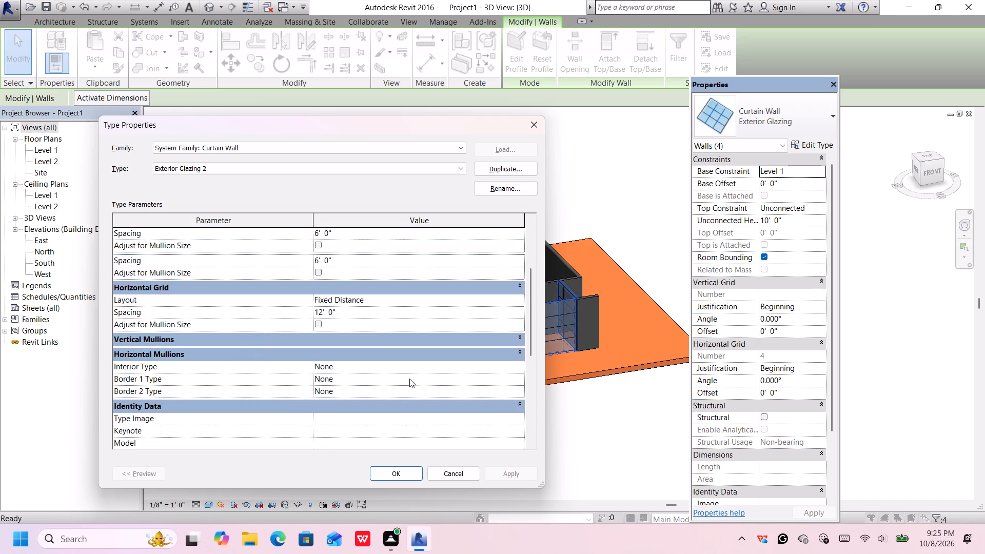
scroll(409, 379, up, 1)
scroll(411, 379, down, 4)
scroll(411, 379, up, 1)
scroll(411, 379, down, 2)
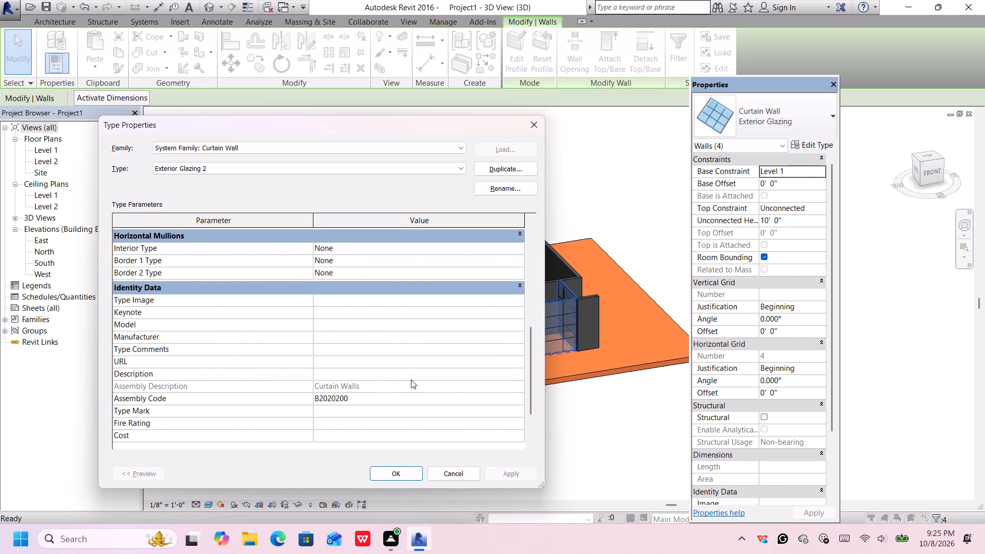
scroll(413, 381, up, 1)
scroll(413, 382, down, 2)
scroll(413, 382, up, 1)
scroll(413, 382, down, 2)
scroll(413, 382, up, 4)
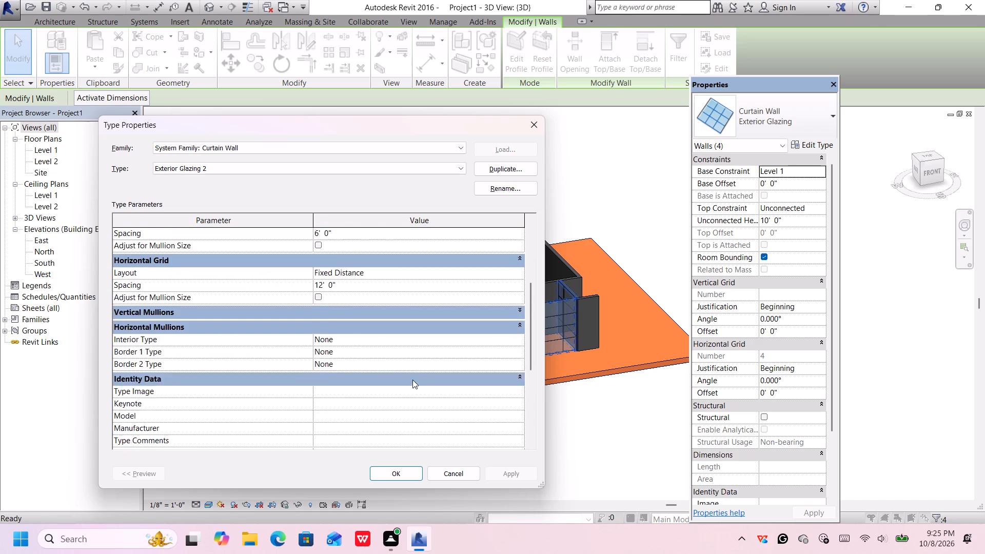
scroll(412, 380, up, 3)
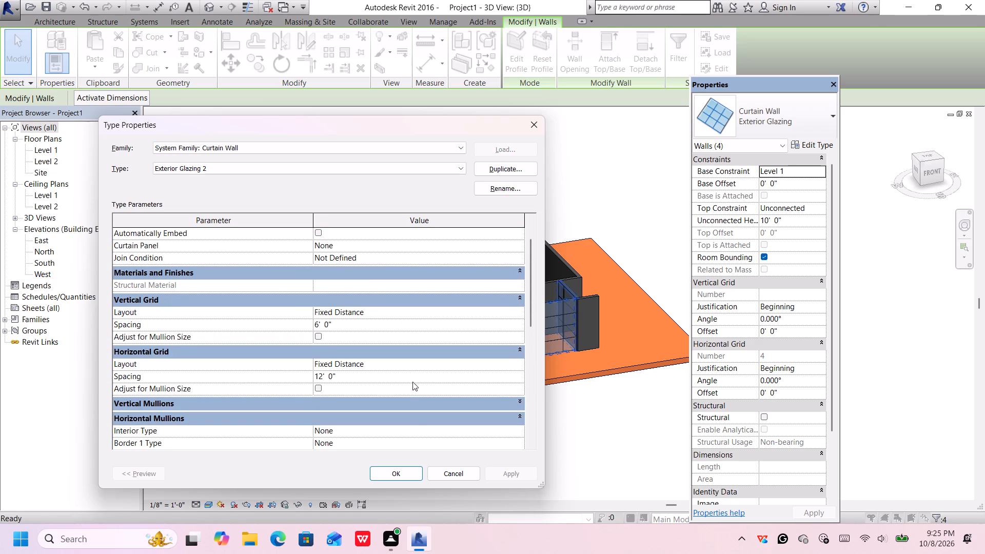
scroll(412, 382, down, 3)
scroll(412, 381, up, 1)
scroll(412, 381, down, 8)
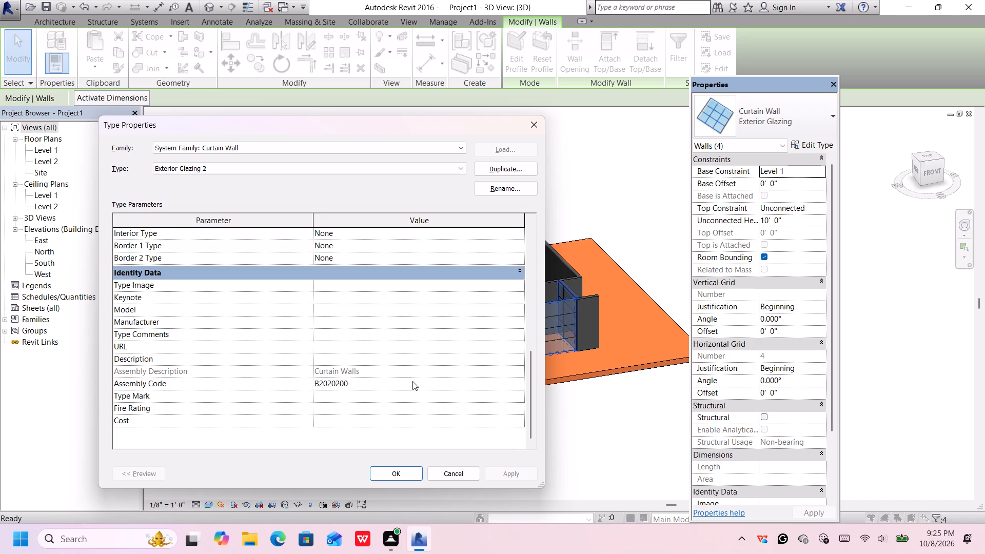
scroll(412, 381, up, 8)
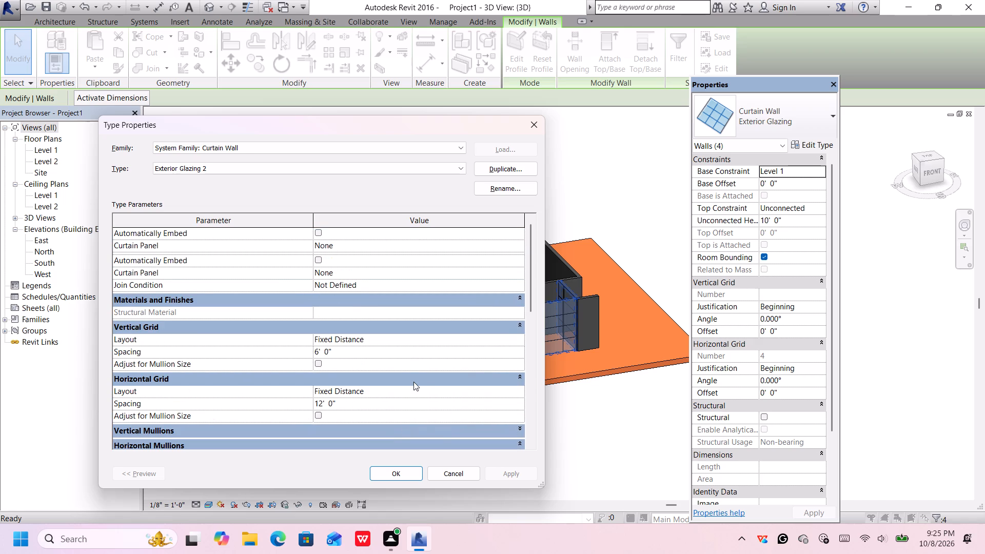
scroll(413, 382, up, 1)
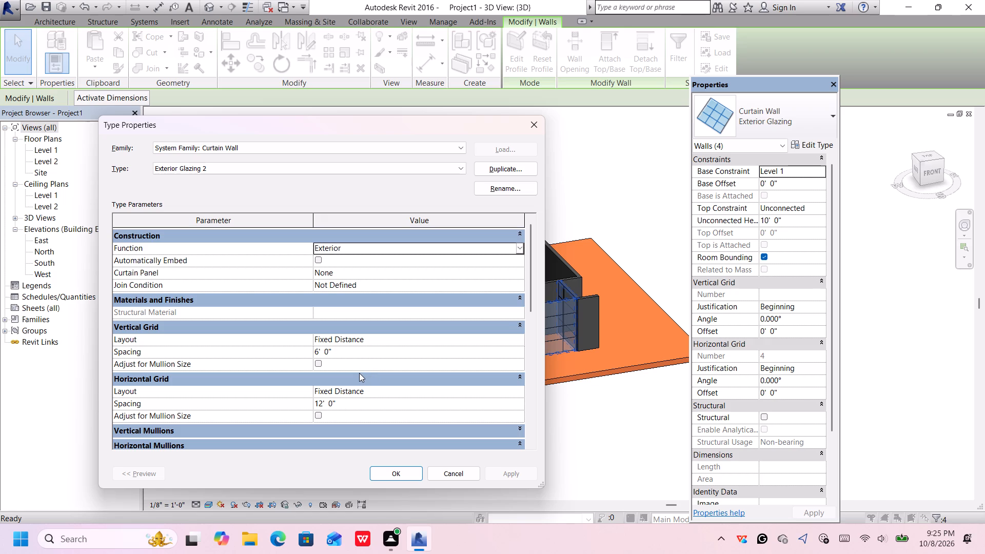
click(516, 303)
click(508, 302)
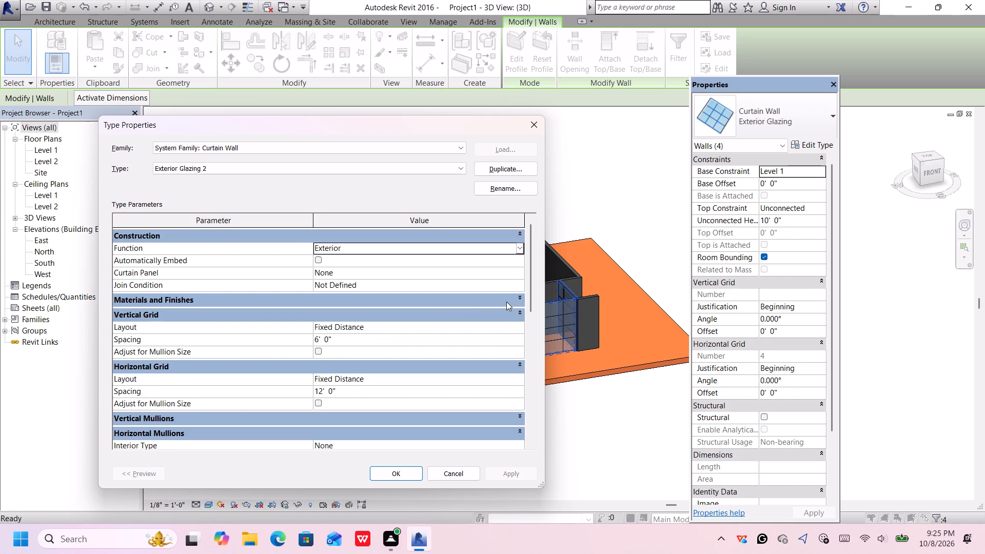
scroll(444, 302, up, 4)
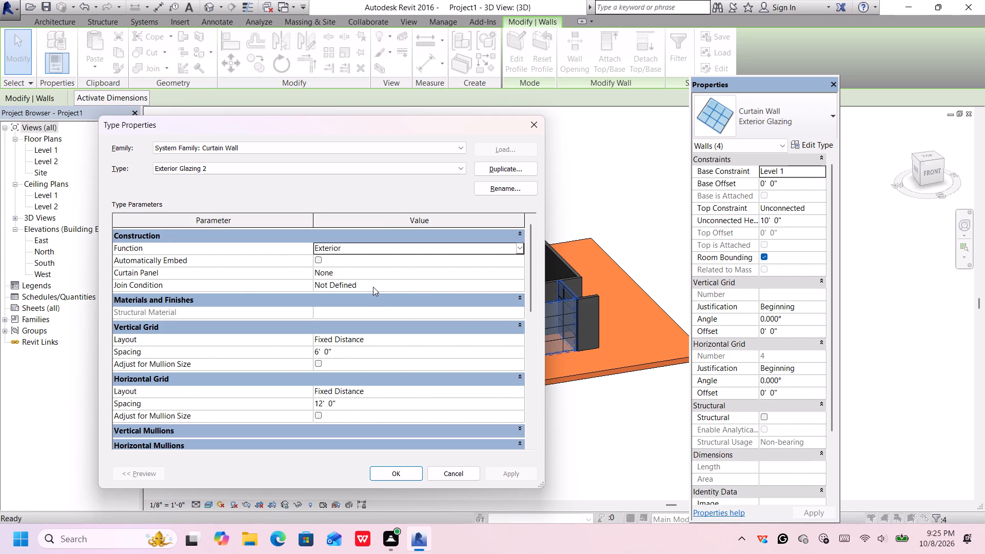
click(518, 249)
click(518, 248)
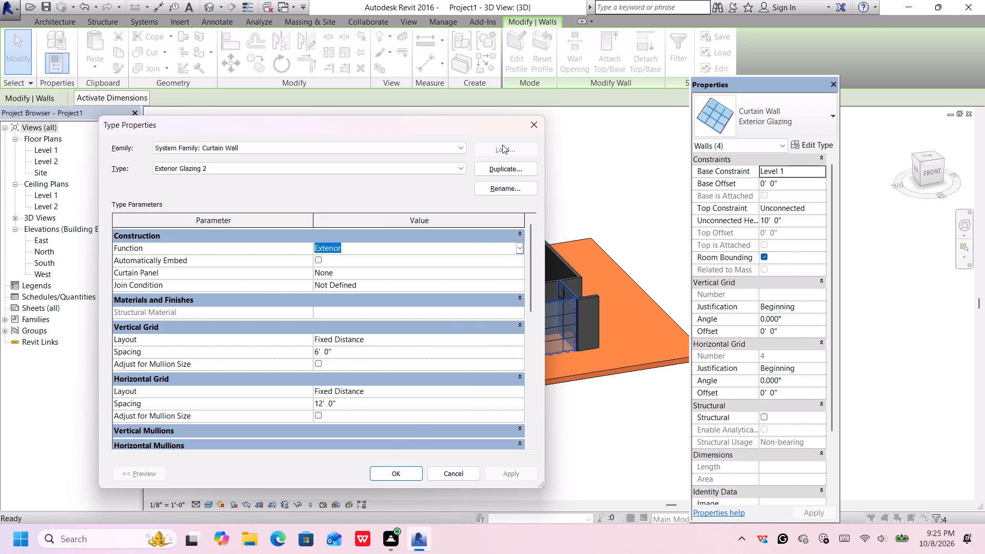
click(531, 128)
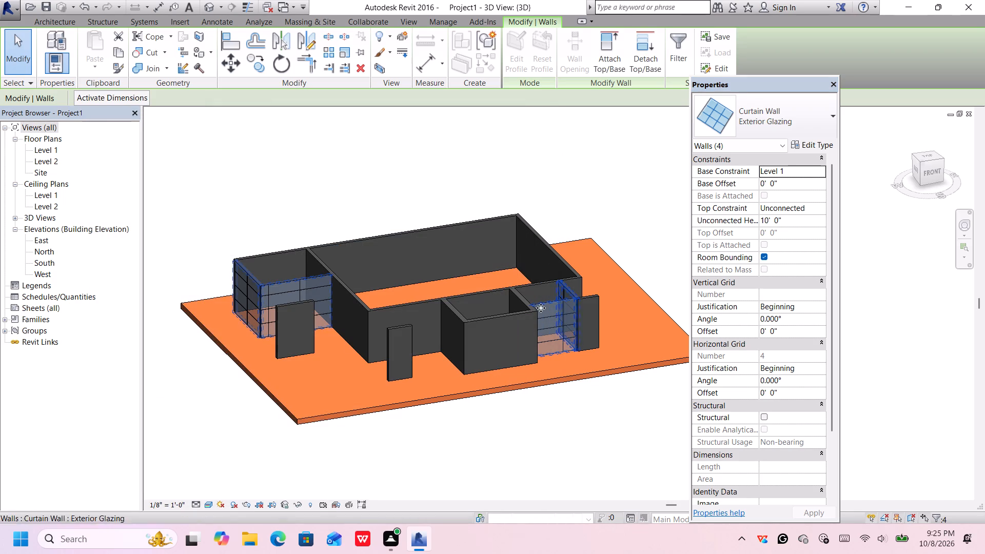
Select the four Generic - 8" walls enclosing the main room and duplicate their type as white wall 8'.
middle_drag(439, 436, 435, 421)
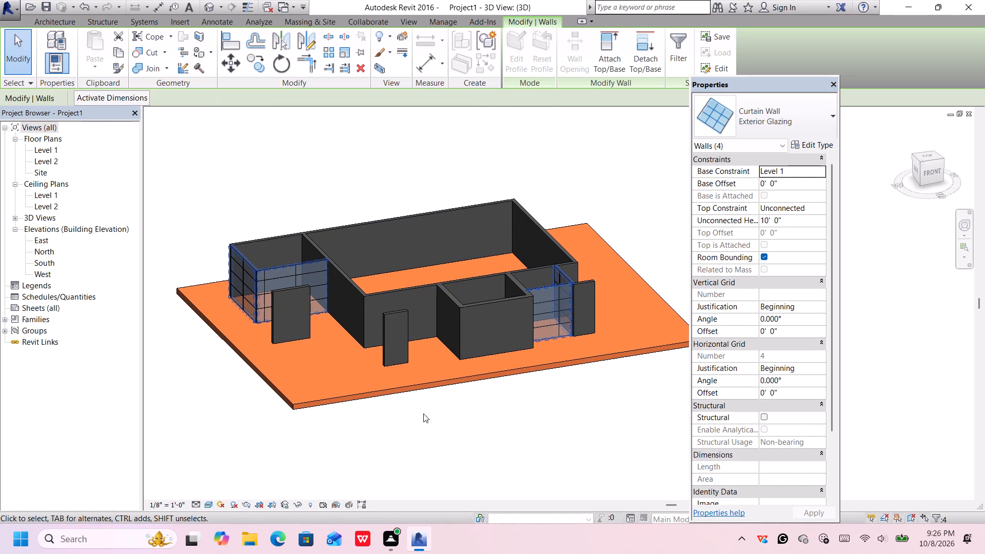
click(421, 292)
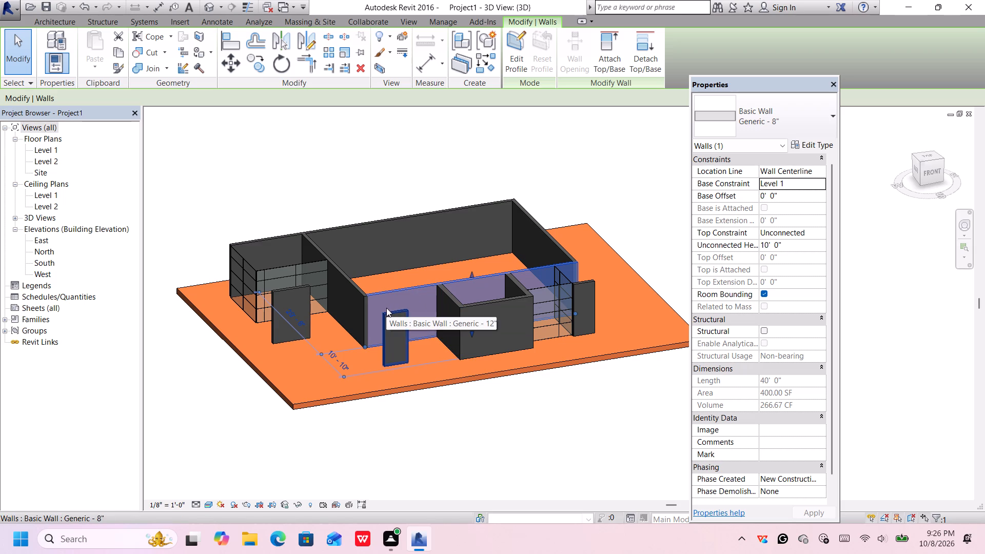
middle_drag(355, 302, 368, 318)
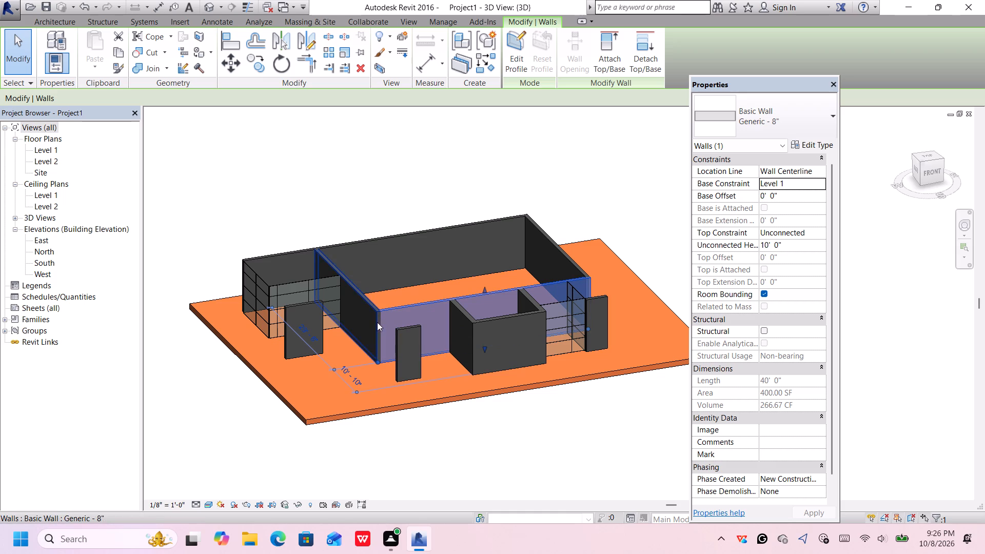
scroll(444, 348, down, 3)
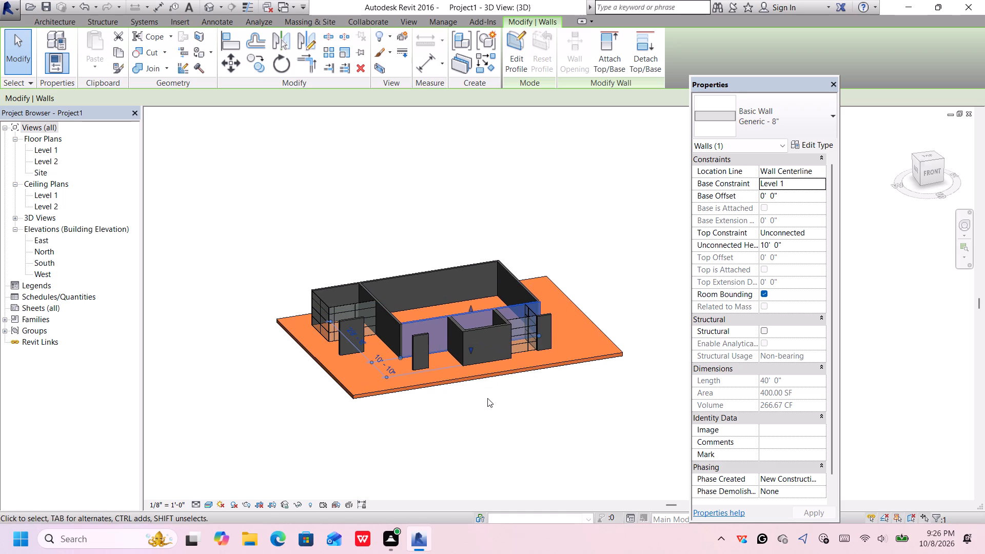
middle_drag(489, 401, 464, 337)
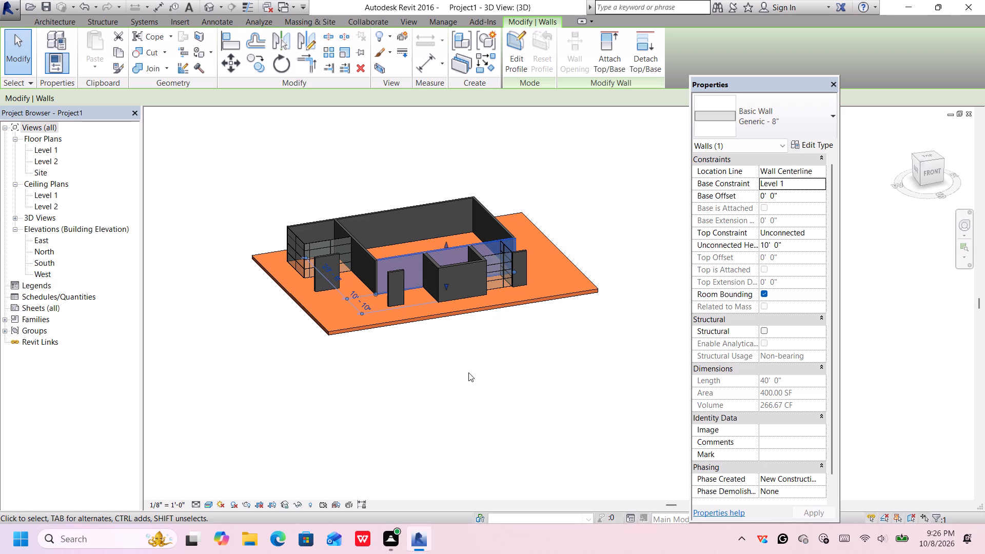
scroll(364, 256, up, 1)
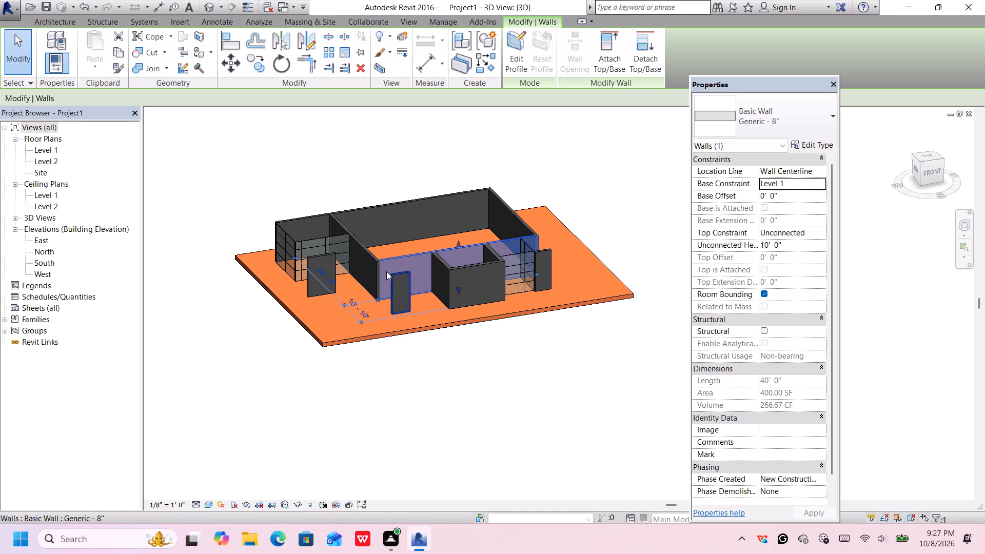
scroll(380, 271, up, 1)
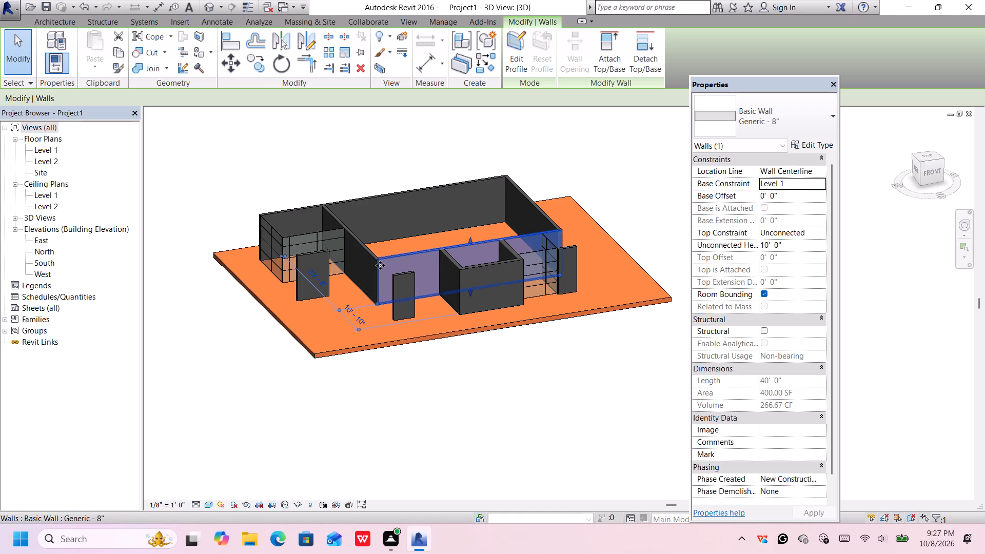
ctrl+scroll(377, 262, up, 7)
ctrl+scroll(368, 257, down, 1)
ctrl+scroll(368, 257, up, 2)
ctrl+click(368, 257)
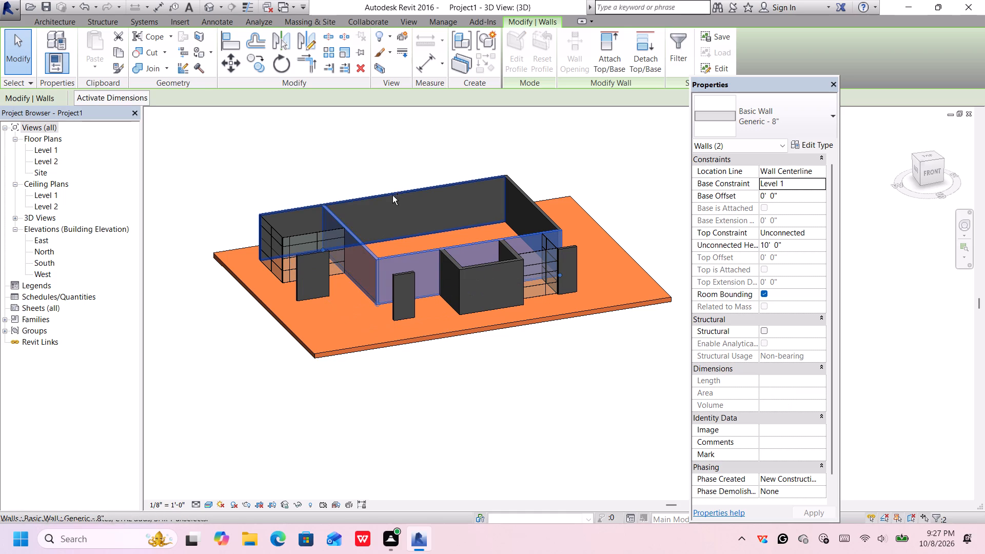
ctrl+click(394, 193)
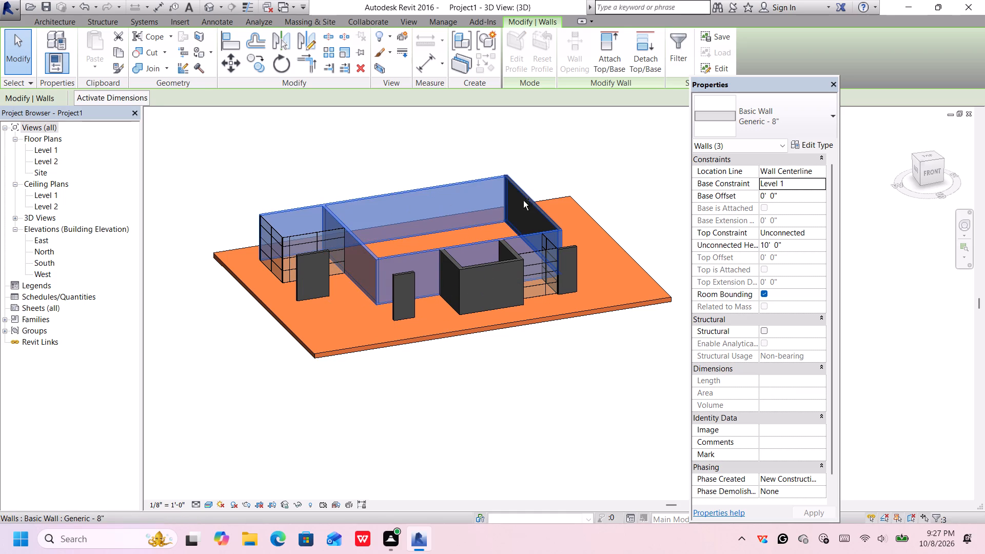
ctrl+click(532, 208)
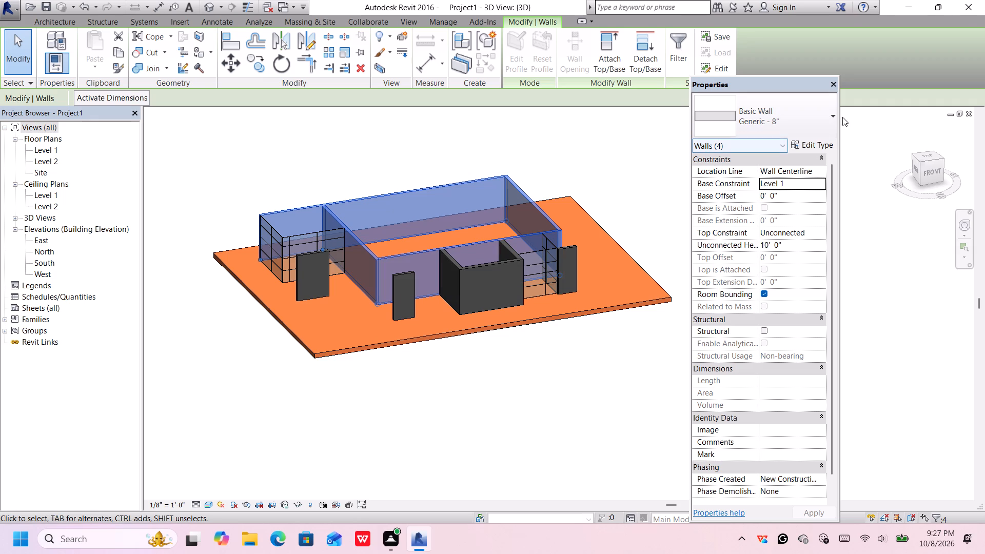
click(806, 147)
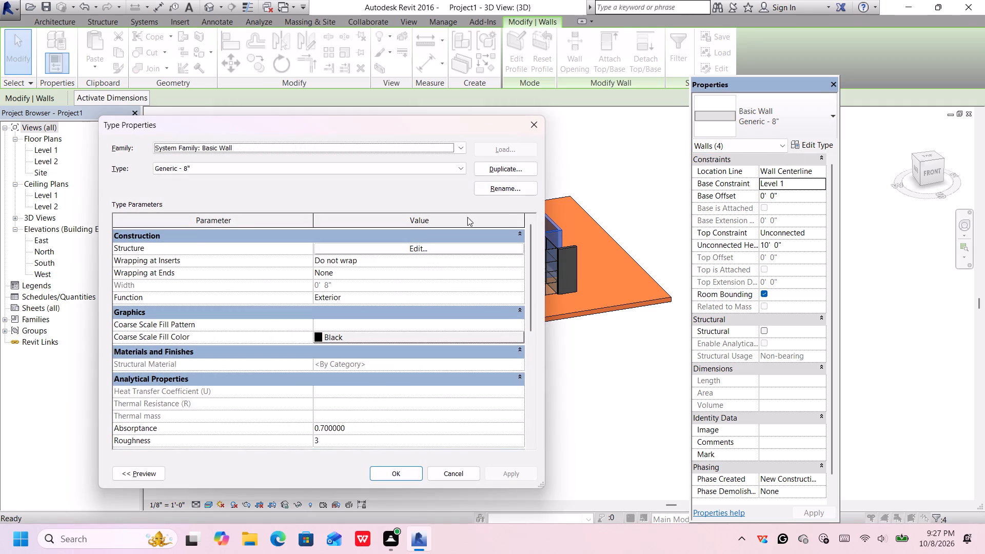
click(513, 170)
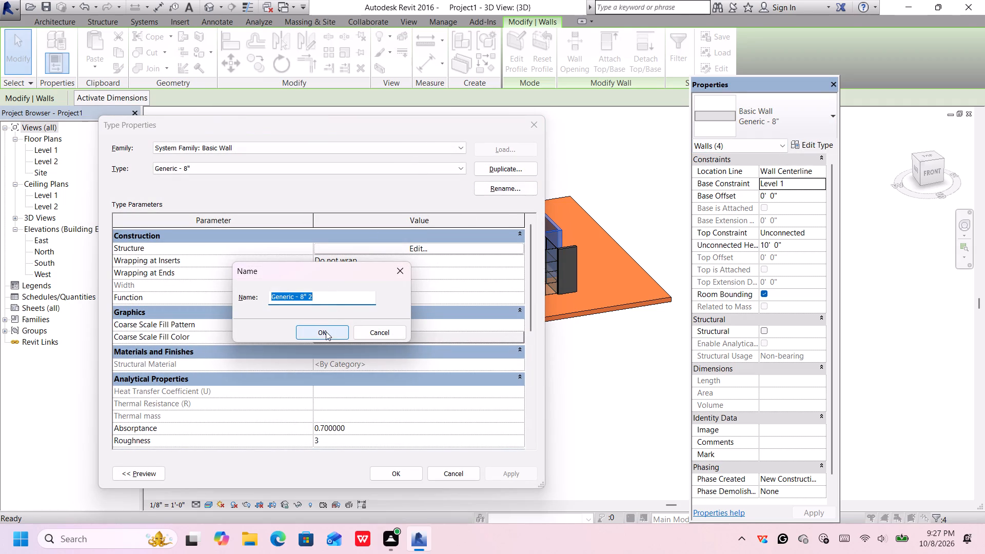
click(331, 302)
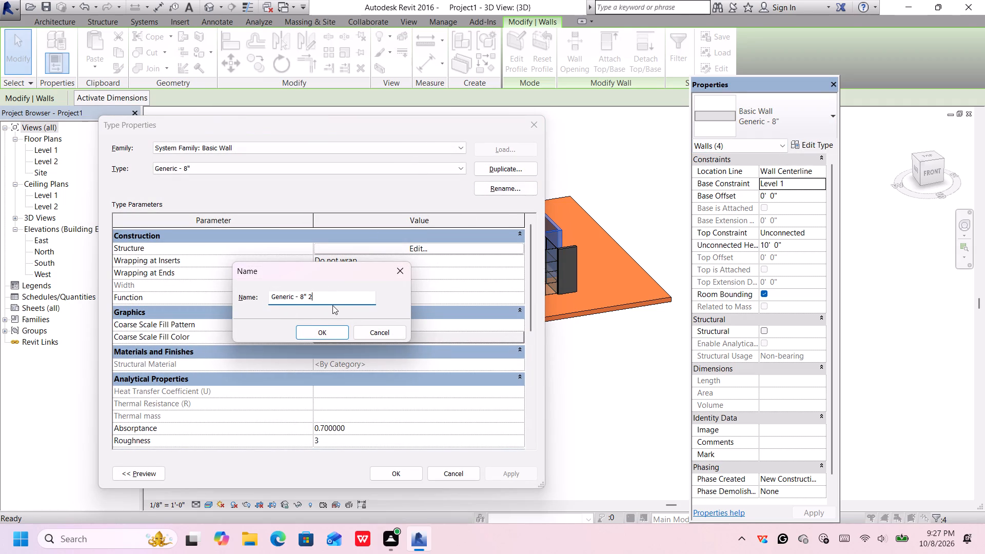
key(BackSpace)
key(BackSpace)
key(BackSpace)
key(BackSpace)
key(BackSpace)
key(BackSpace)
key(BackSpace)
key(BackSpace)
key(BackSpace)
key(BackSpace)
key(BackSpace)
key(BackSpace)
key(BackSpace)
key(BackSpace)
key(BackSpace)
text(white wall)
key(space)
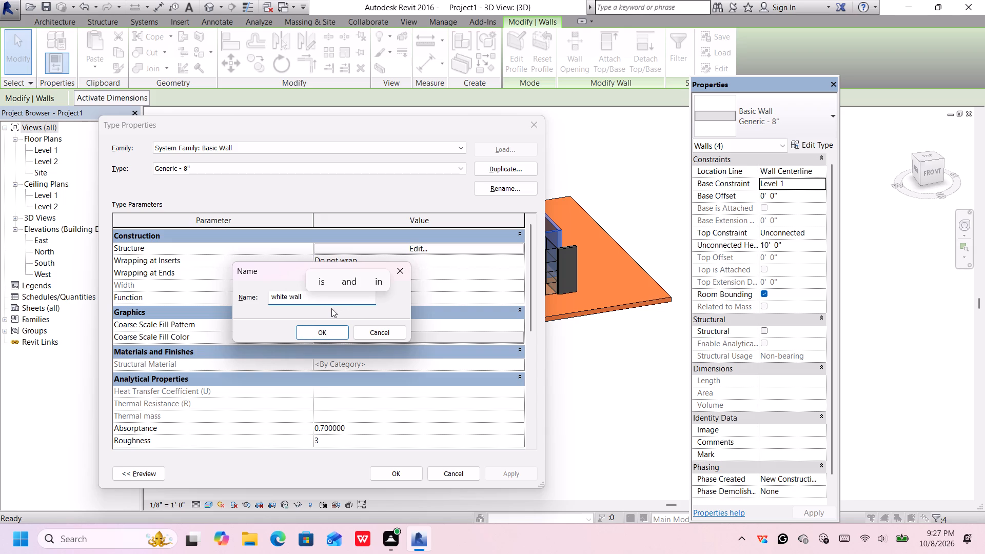
text(8')
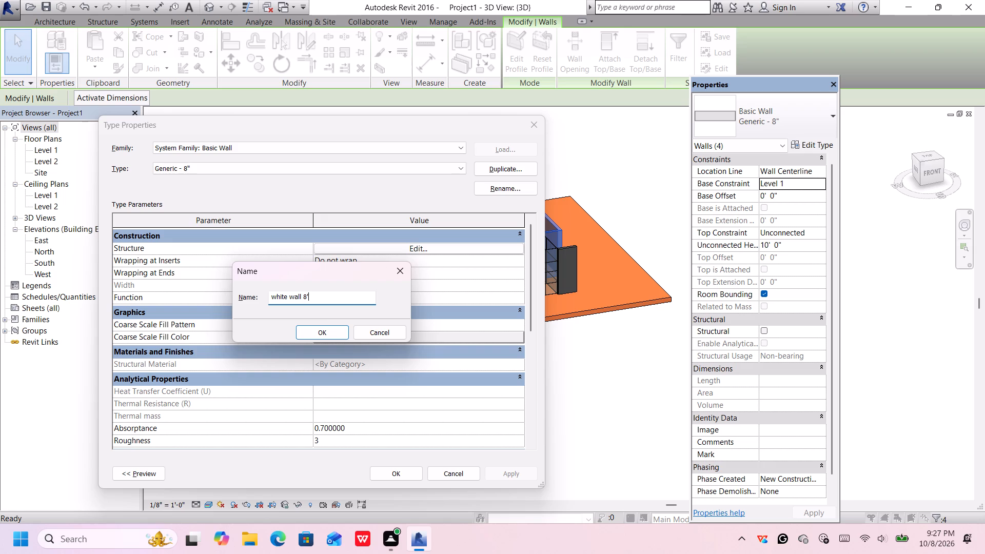
key(Return)
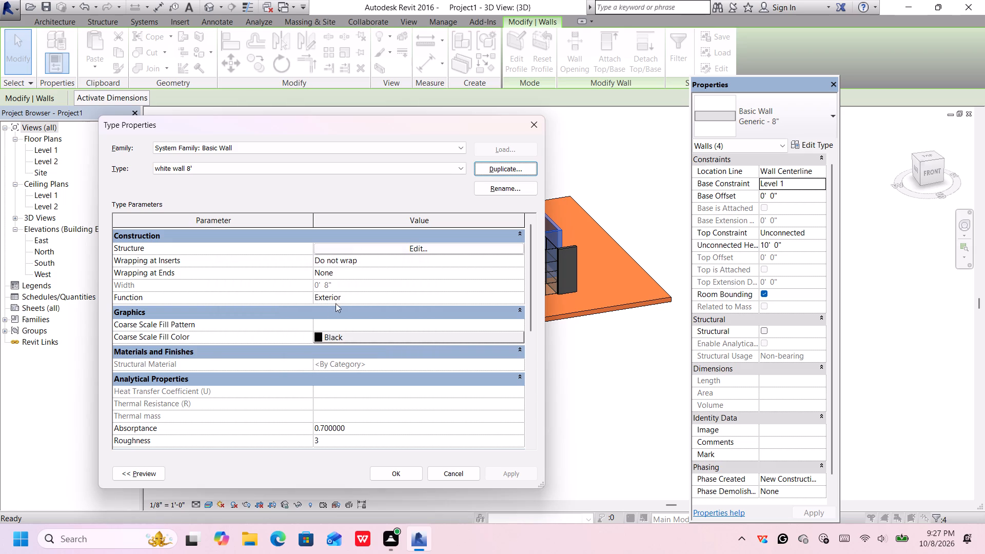
Open the material of the white wall 8' type's structure layer and show the appearance asset library.
click(391, 253)
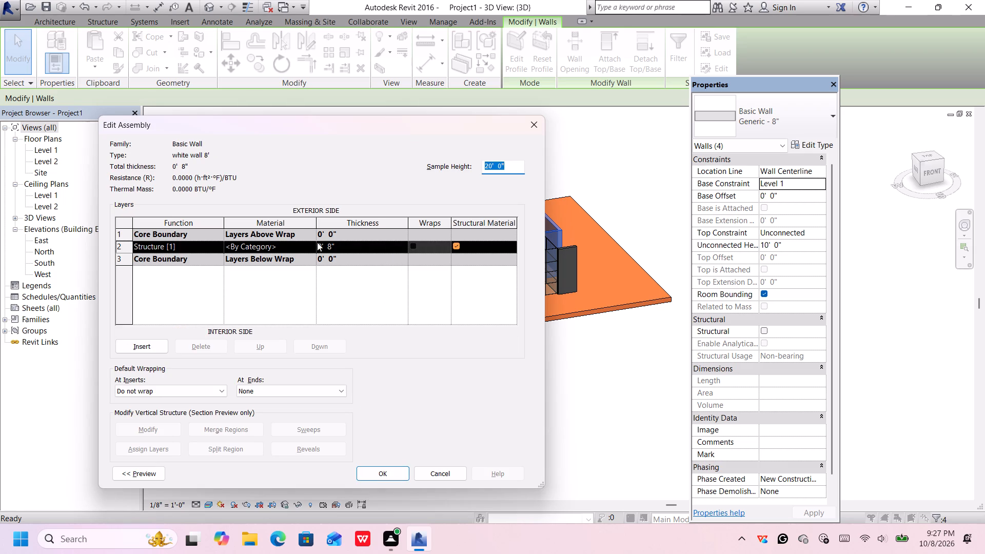
click(316, 247)
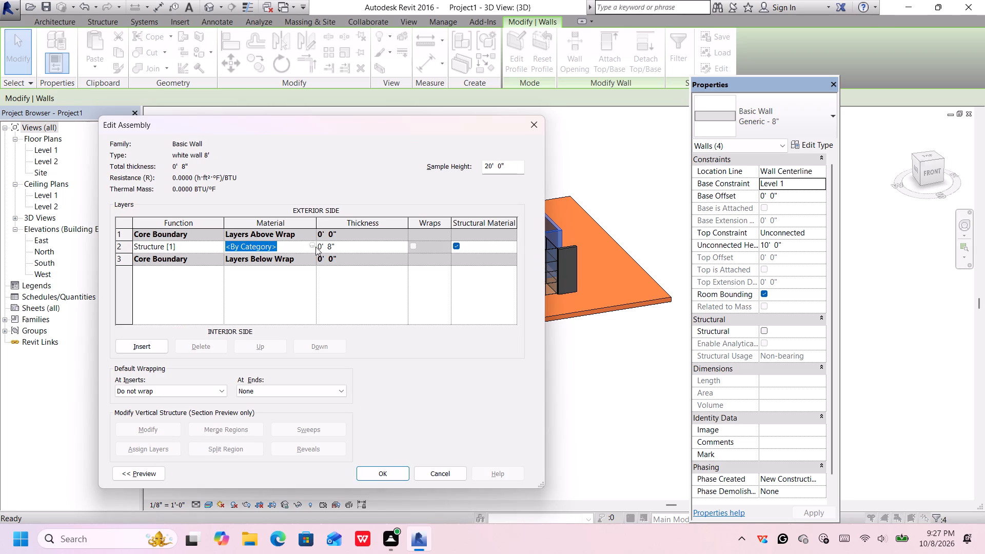
click(313, 242)
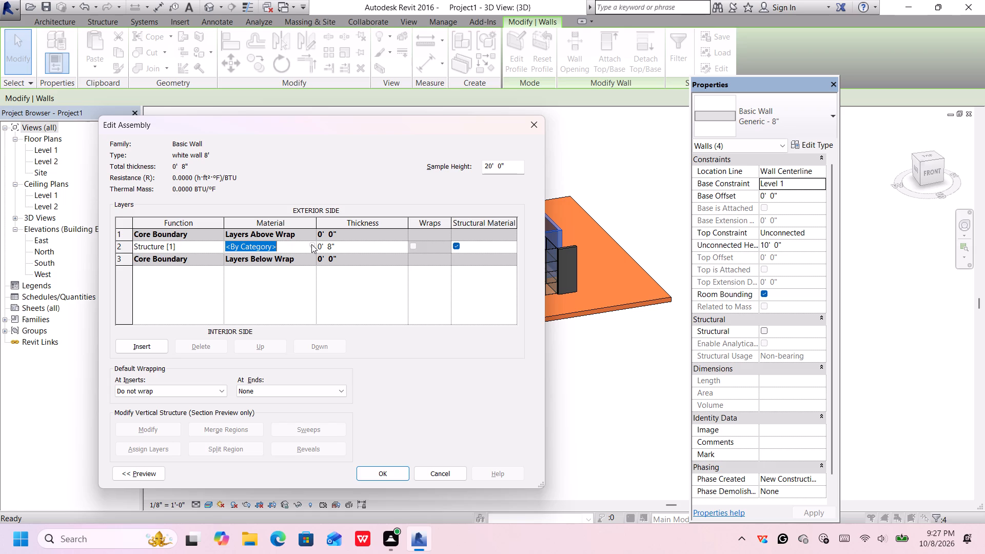
click(313, 244)
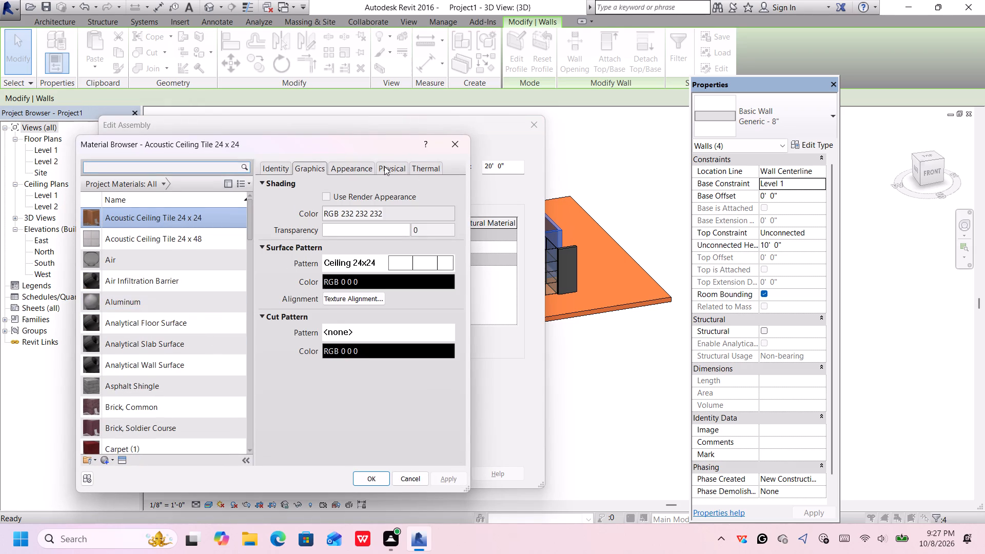
scroll(150, 324, down, 1)
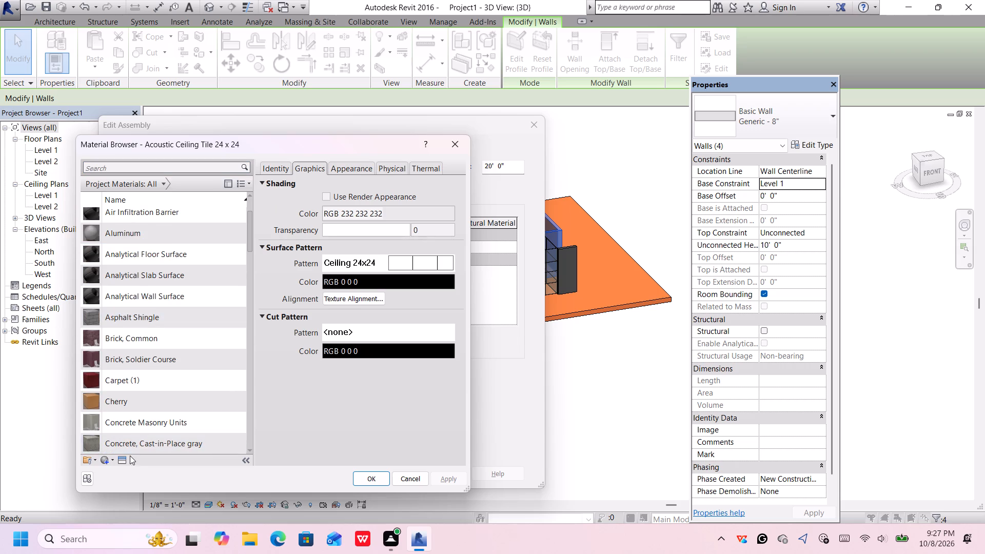
click(126, 461)
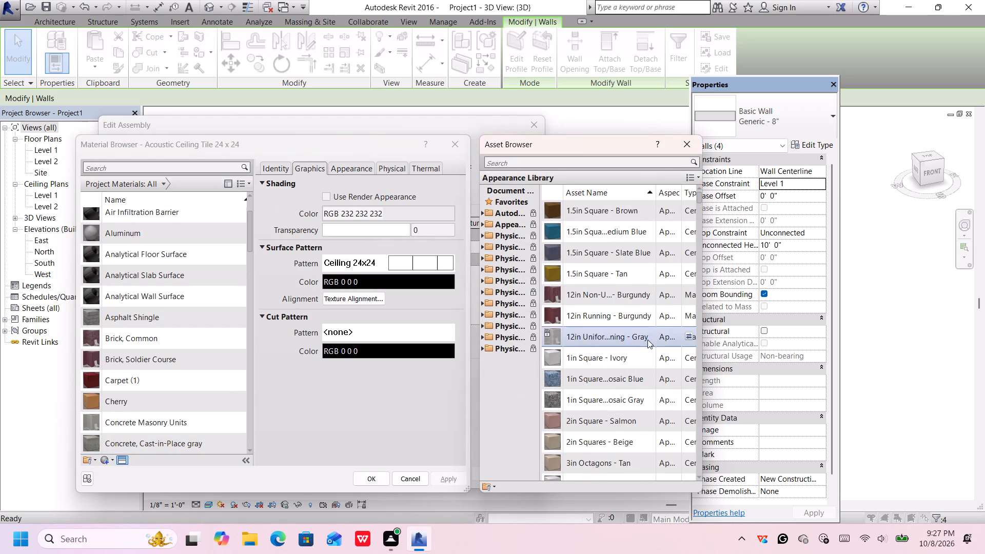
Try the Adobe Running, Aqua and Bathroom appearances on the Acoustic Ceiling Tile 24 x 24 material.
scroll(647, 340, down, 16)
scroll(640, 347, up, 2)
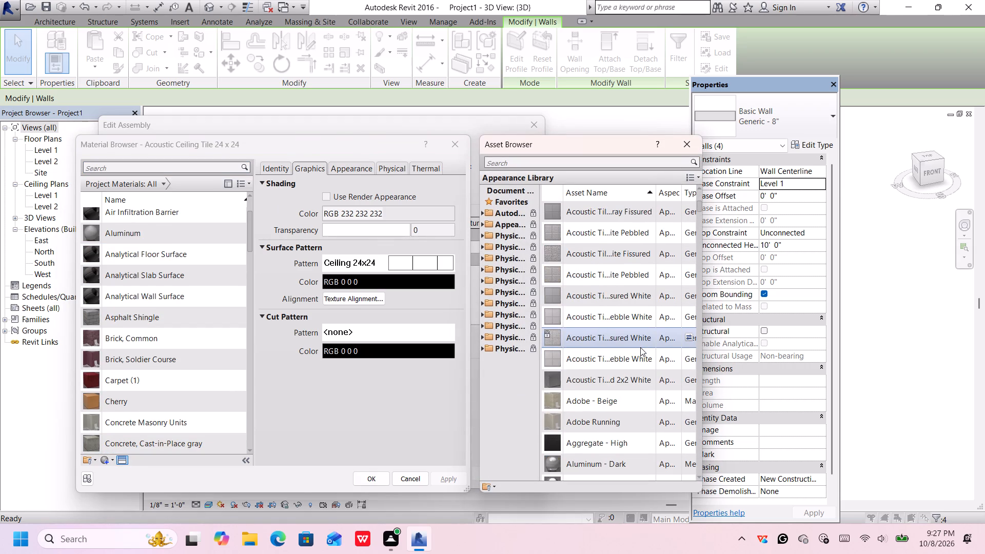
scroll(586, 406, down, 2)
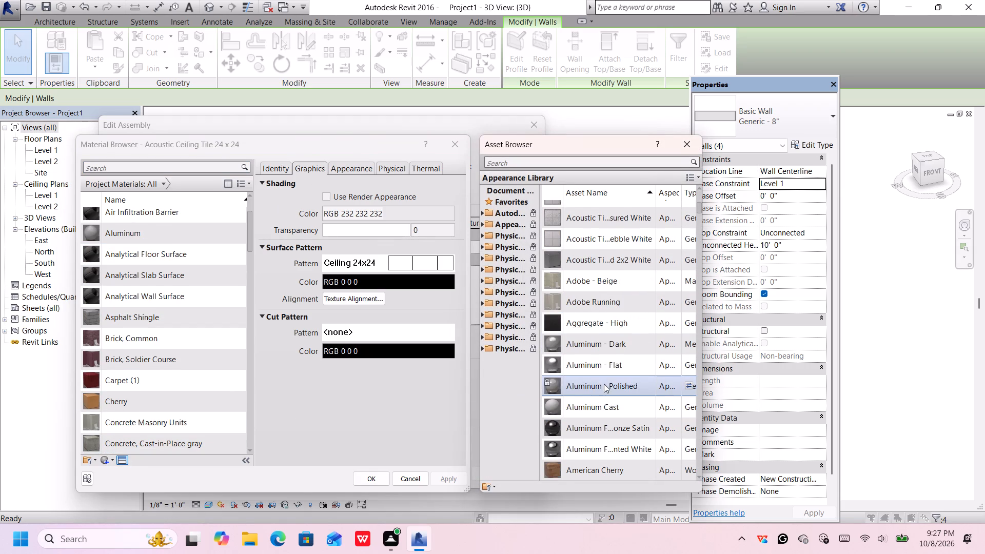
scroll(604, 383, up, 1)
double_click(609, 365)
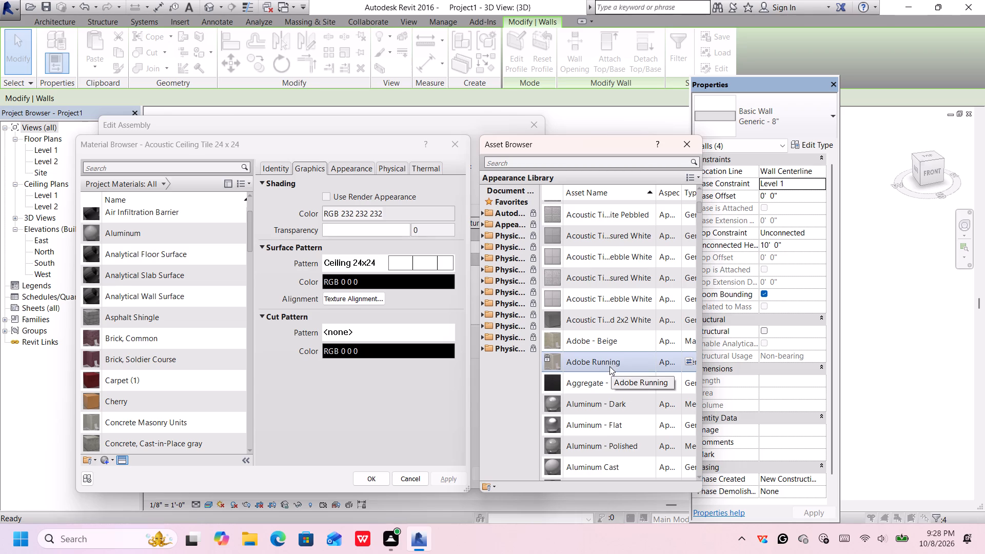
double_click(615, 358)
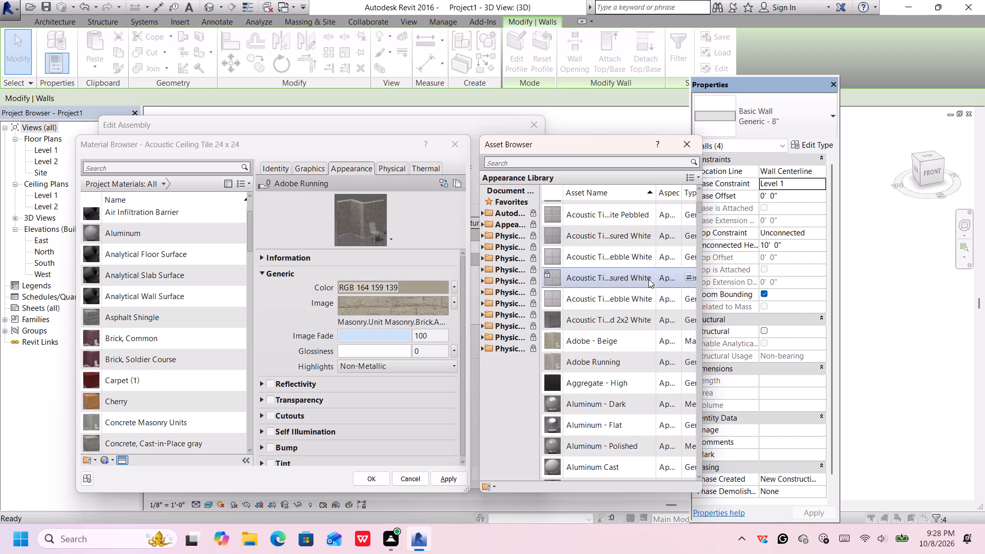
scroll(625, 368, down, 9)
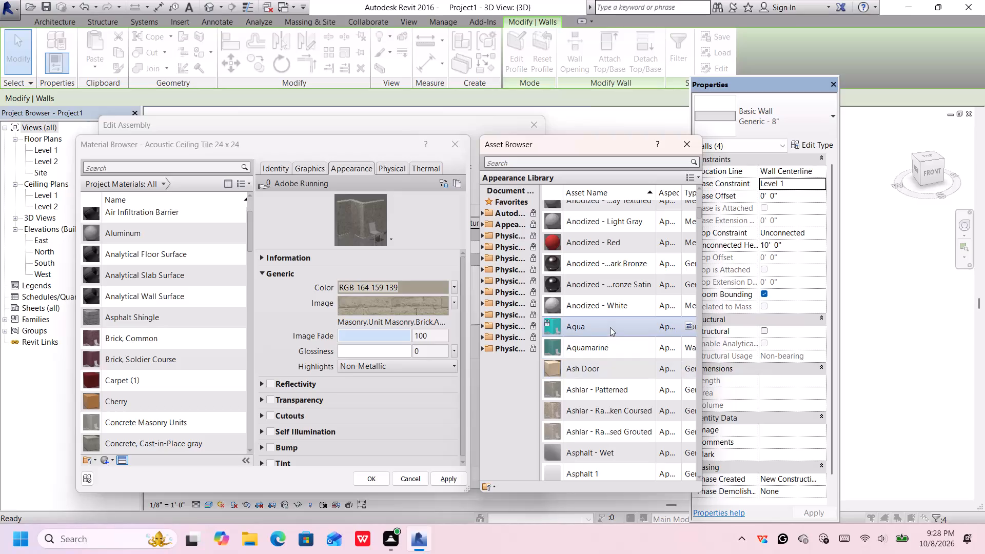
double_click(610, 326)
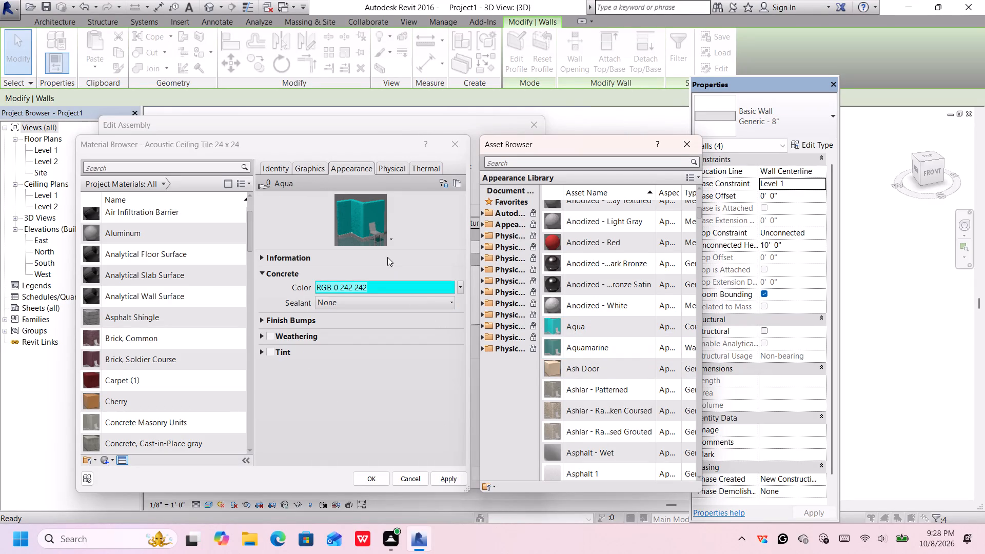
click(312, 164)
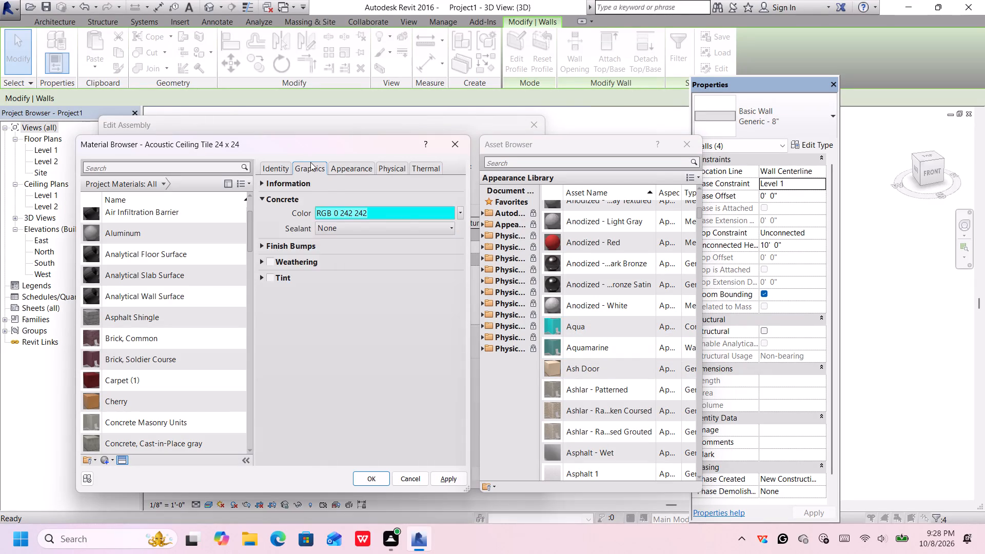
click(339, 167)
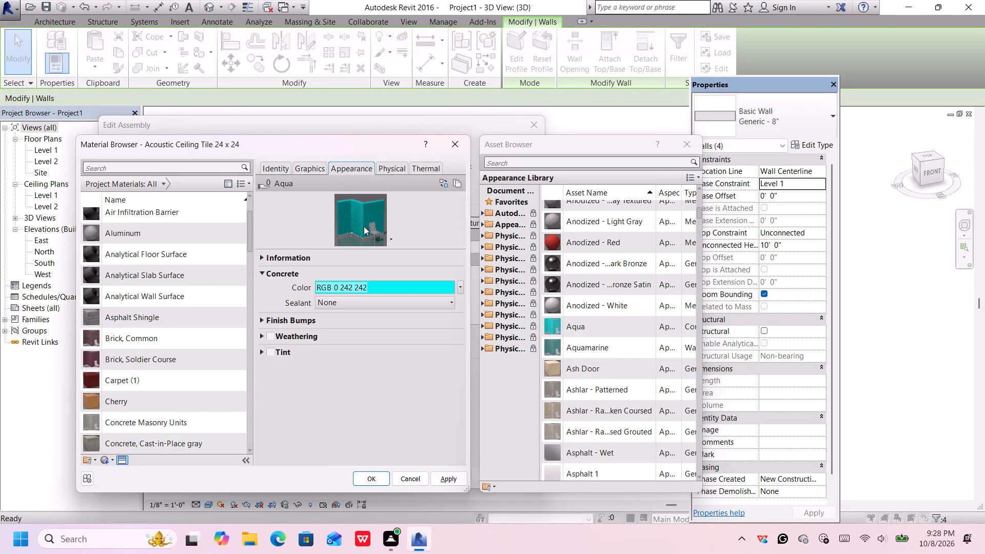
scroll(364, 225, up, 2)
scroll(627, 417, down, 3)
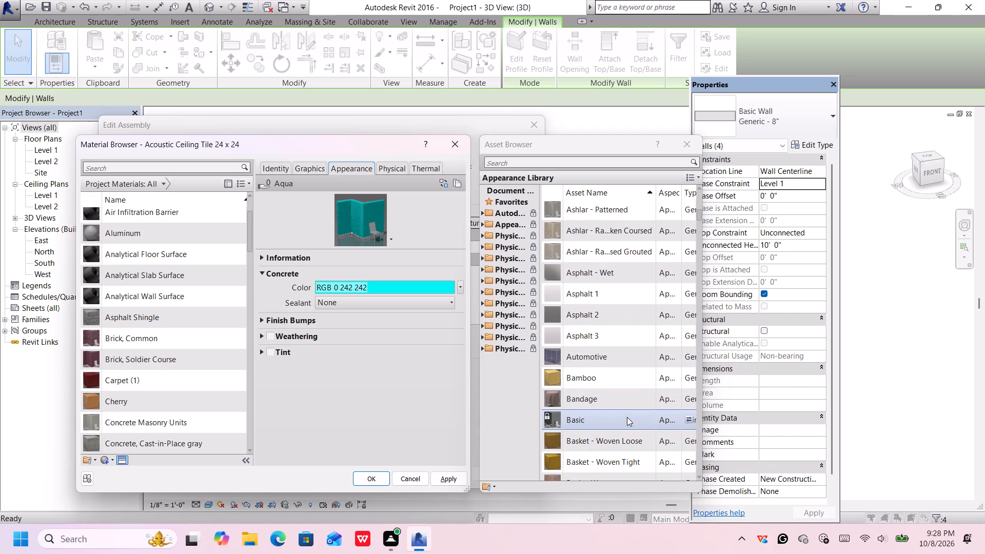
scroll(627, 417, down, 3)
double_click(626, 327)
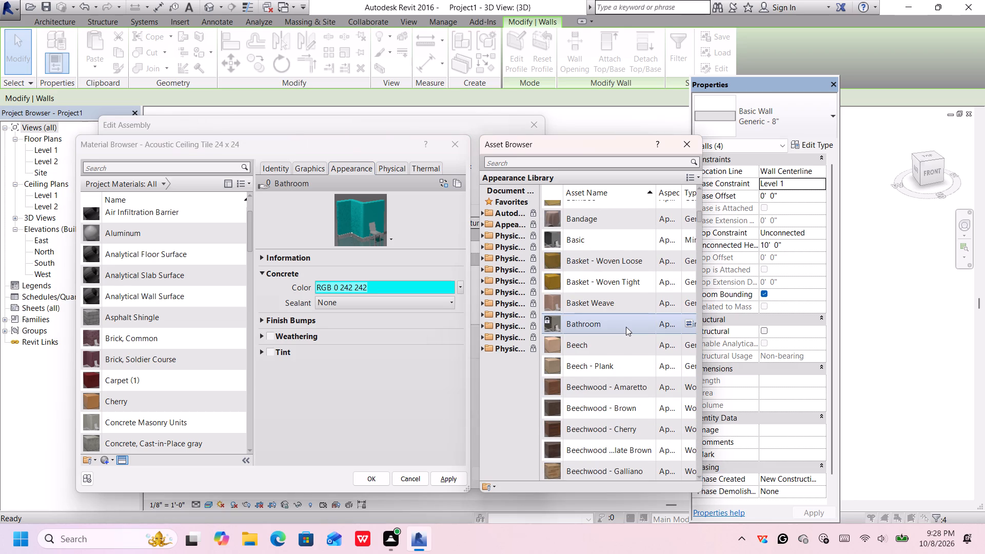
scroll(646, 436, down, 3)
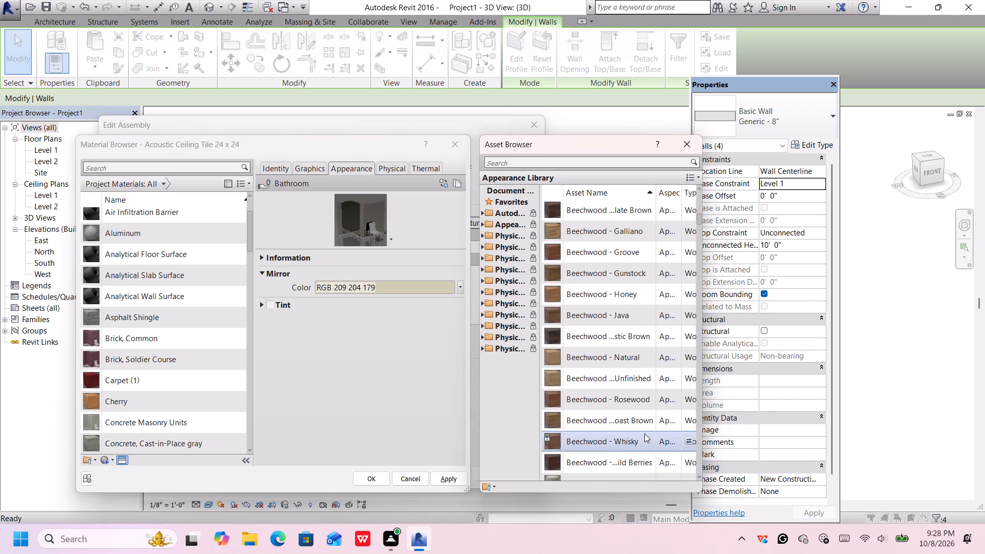
Replace the Acoustic Ceiling Tile 24 x 24 material's appearance with the Black wall paint asset.
scroll(644, 433, down, 5)
scroll(644, 433, up, 1)
scroll(644, 433, down, 6)
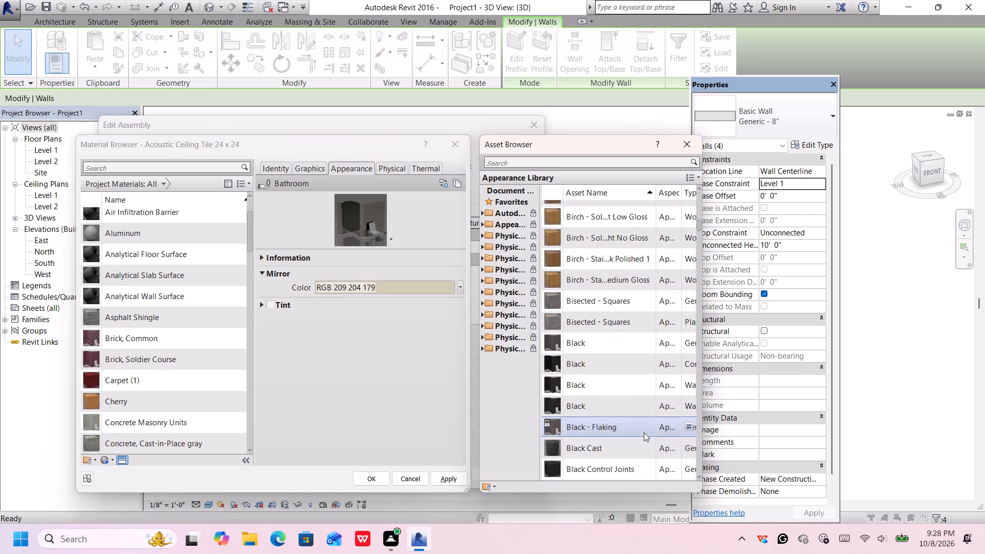
scroll(644, 432, down, 1)
double_click(641, 321)
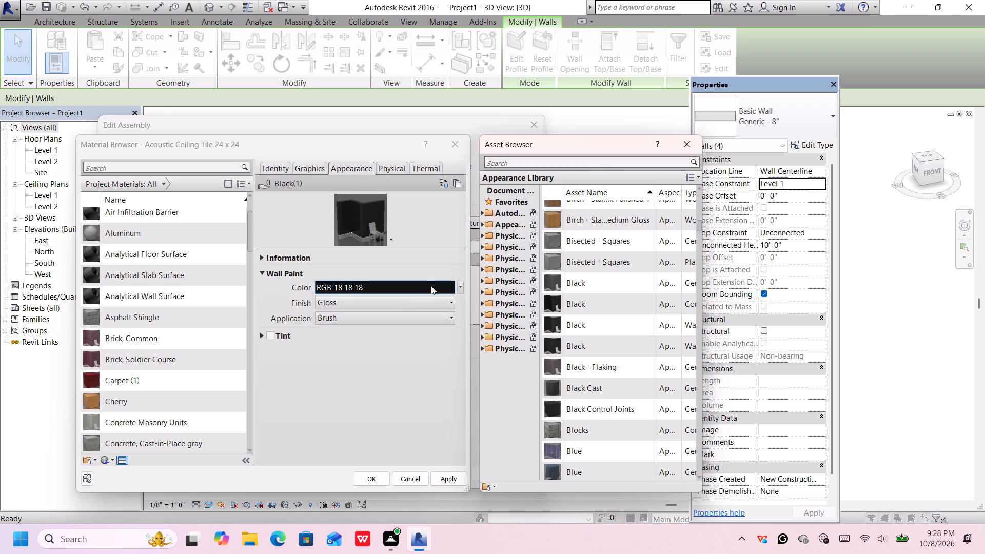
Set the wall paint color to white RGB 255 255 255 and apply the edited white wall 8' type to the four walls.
click(455, 286)
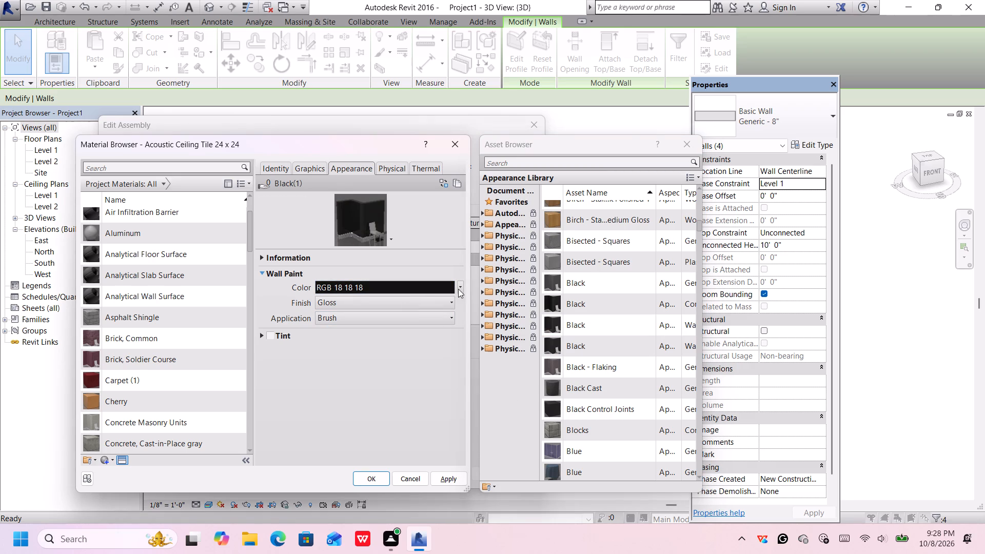
click(461, 287)
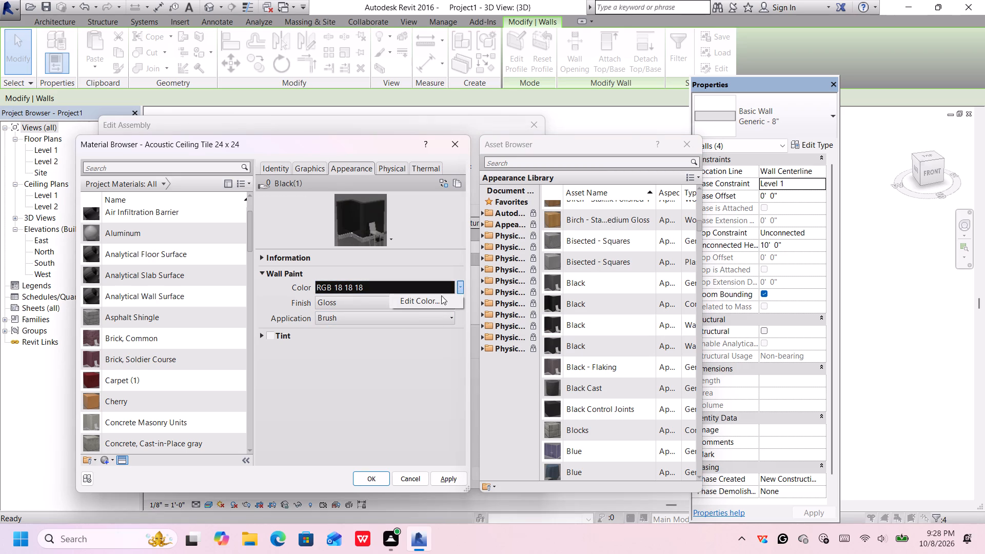
click(440, 300)
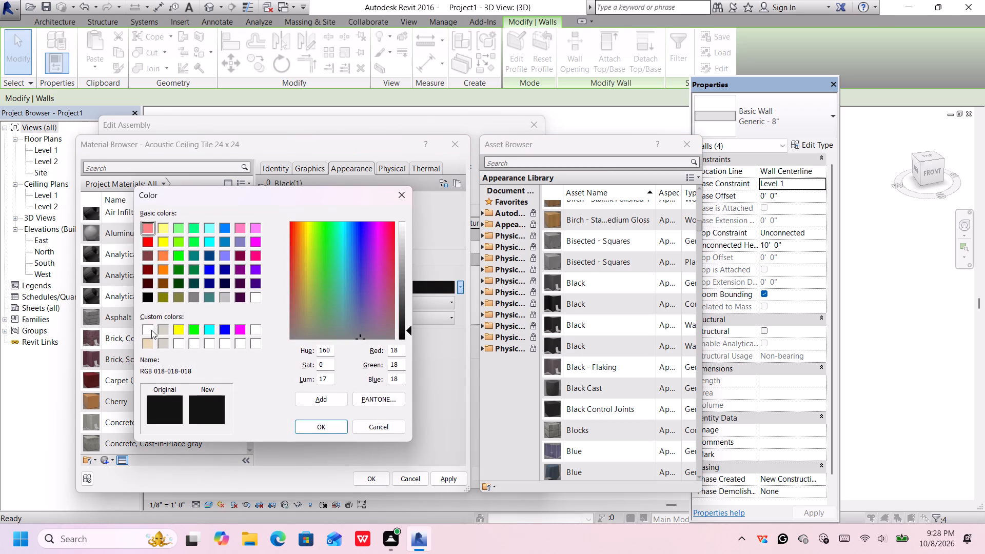
click(151, 330)
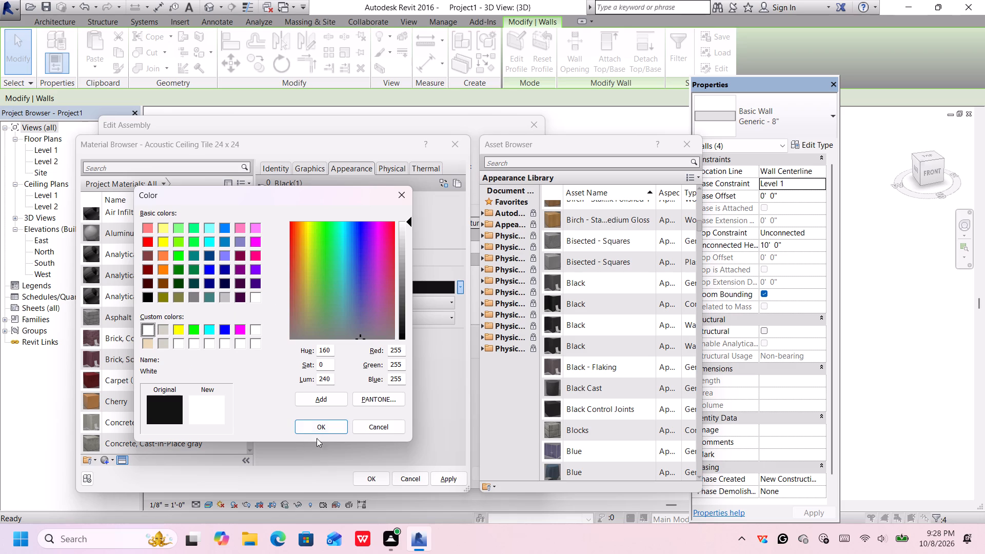
click(313, 429)
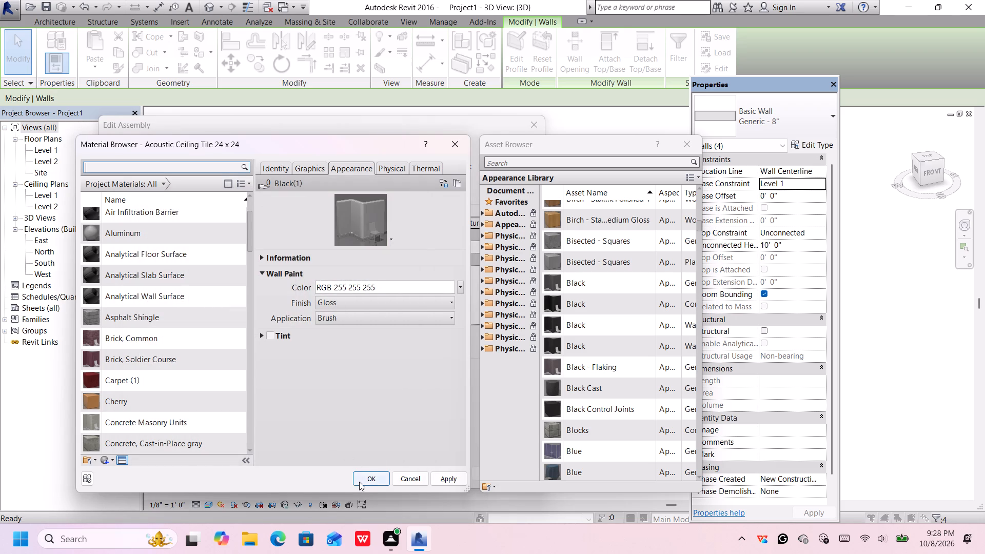
click(364, 475)
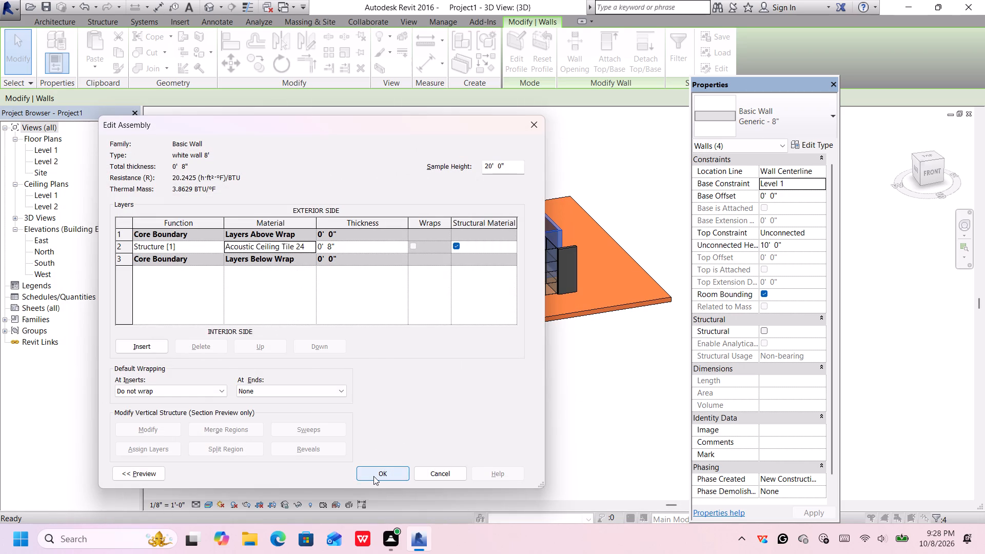
click(374, 477)
click(393, 478)
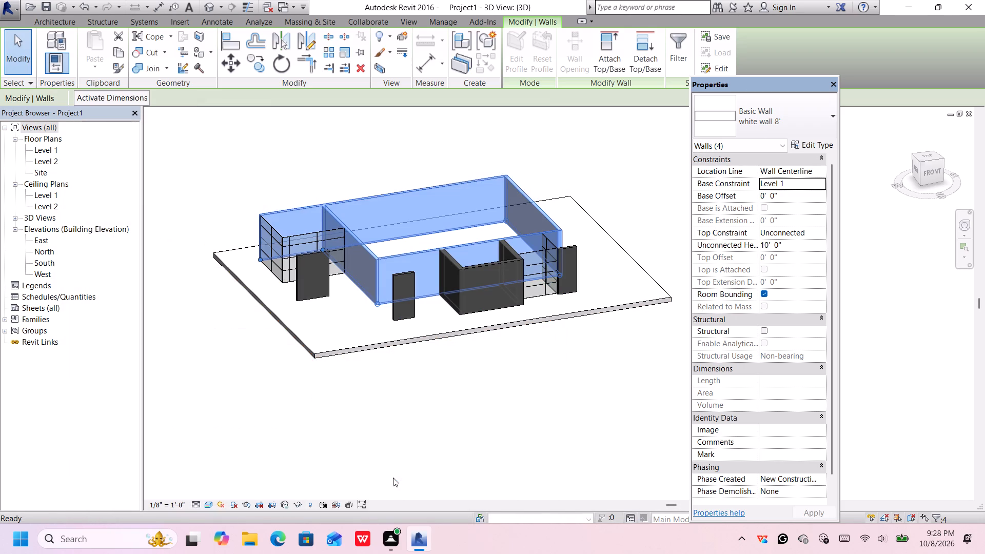
middle_drag(424, 372, 417, 373)
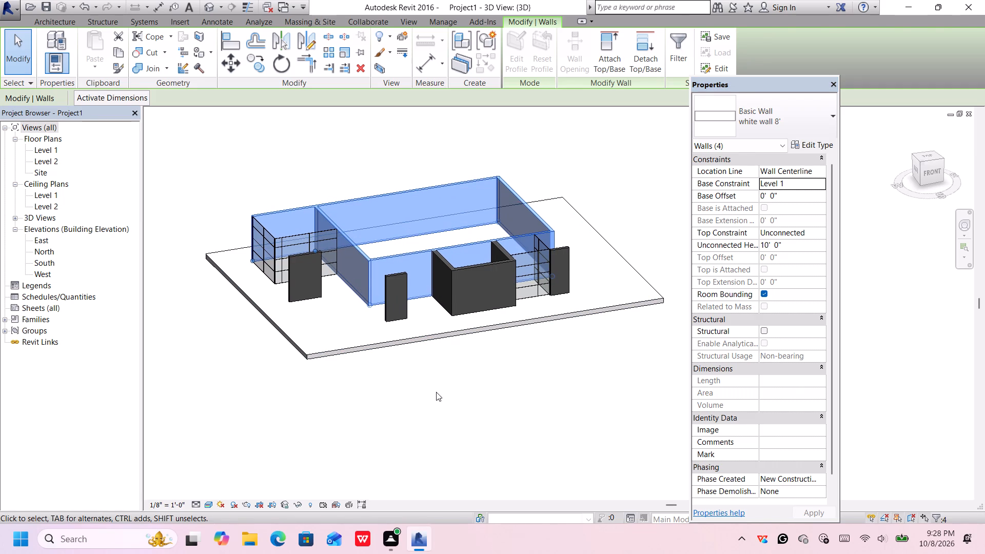
click(437, 393)
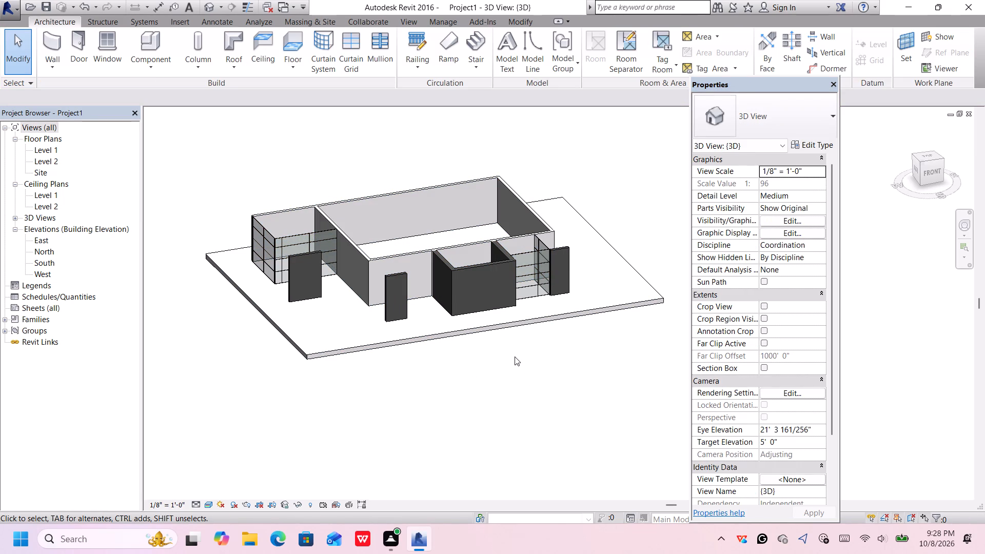
Undo the white wall 8' type change on the four main room walls.
key(ctrl+z)
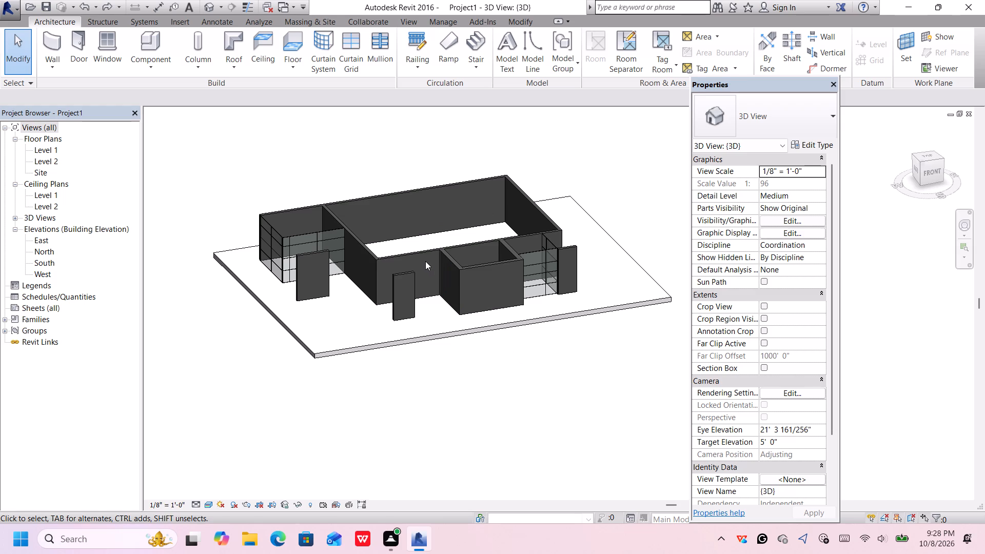
Look through the available wall types for the main room's long front wall without changing its type.
click(425, 258)
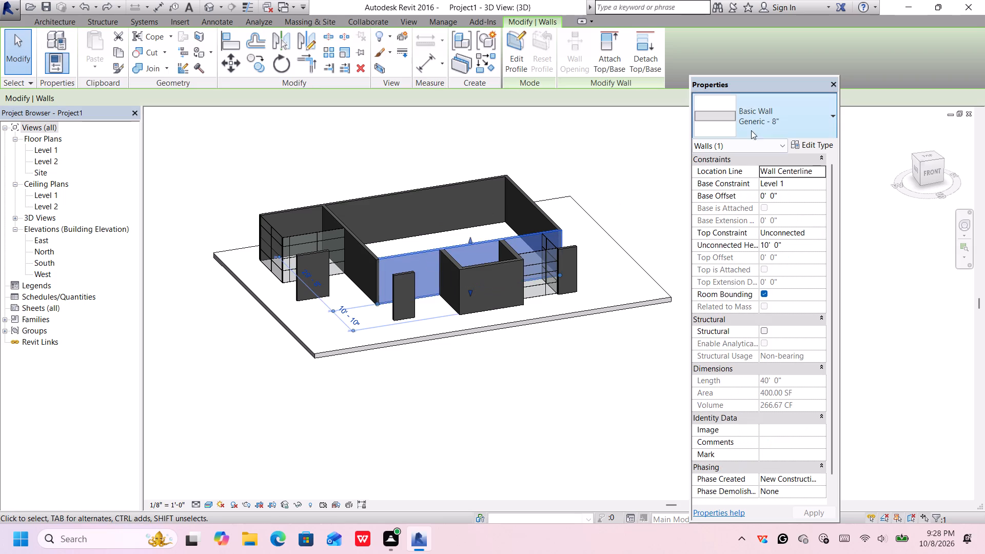
click(783, 115)
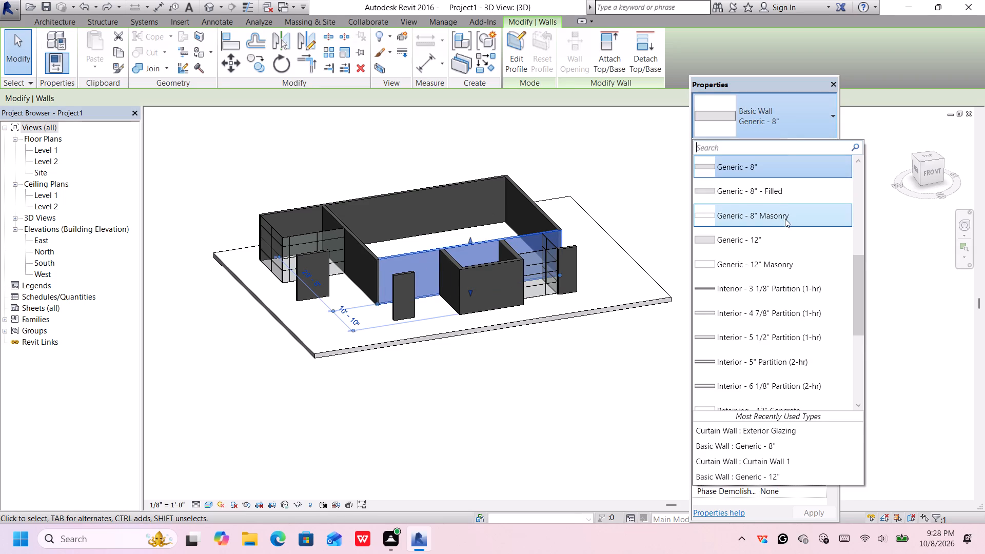
scroll(778, 191, down, 3)
scroll(769, 317, up, 5)
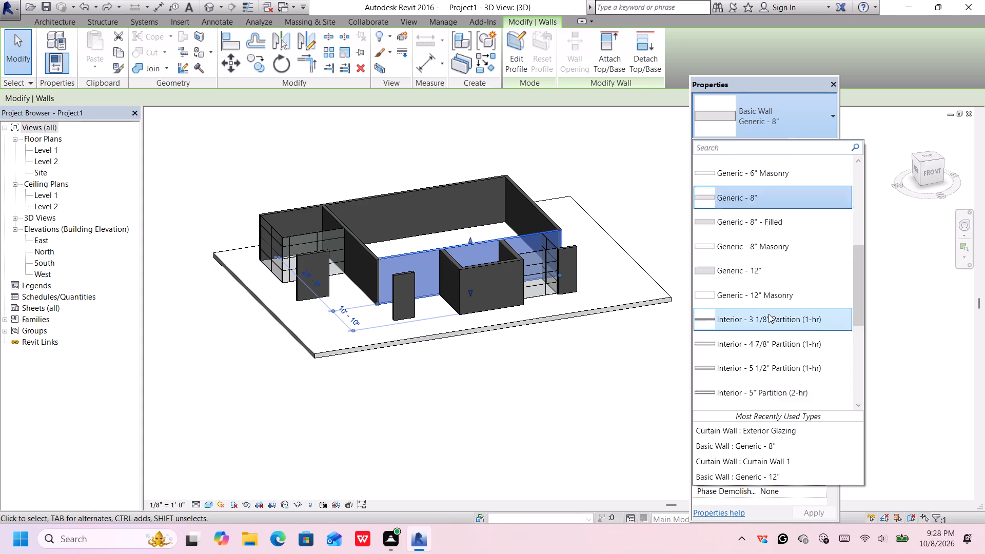
scroll(769, 311, up, 5)
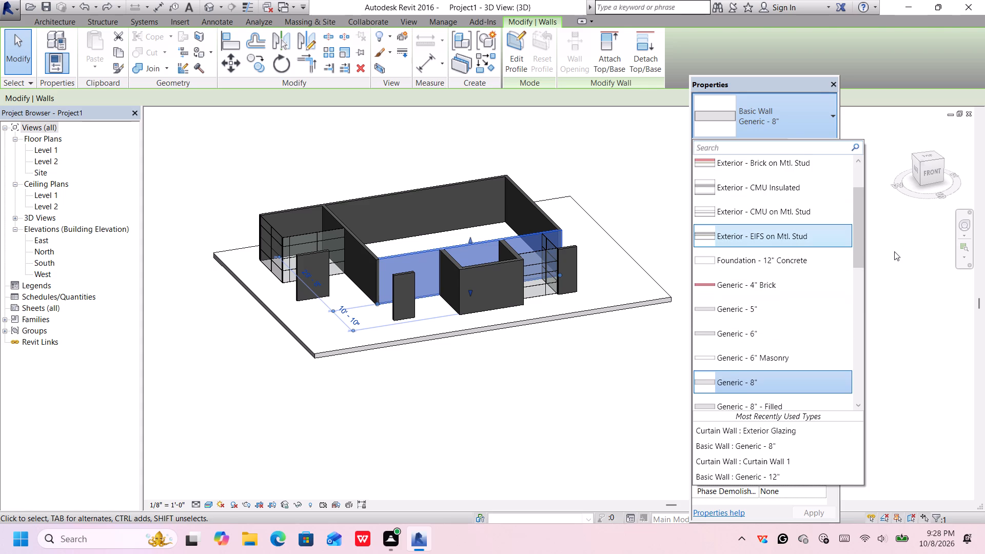
click(894, 251)
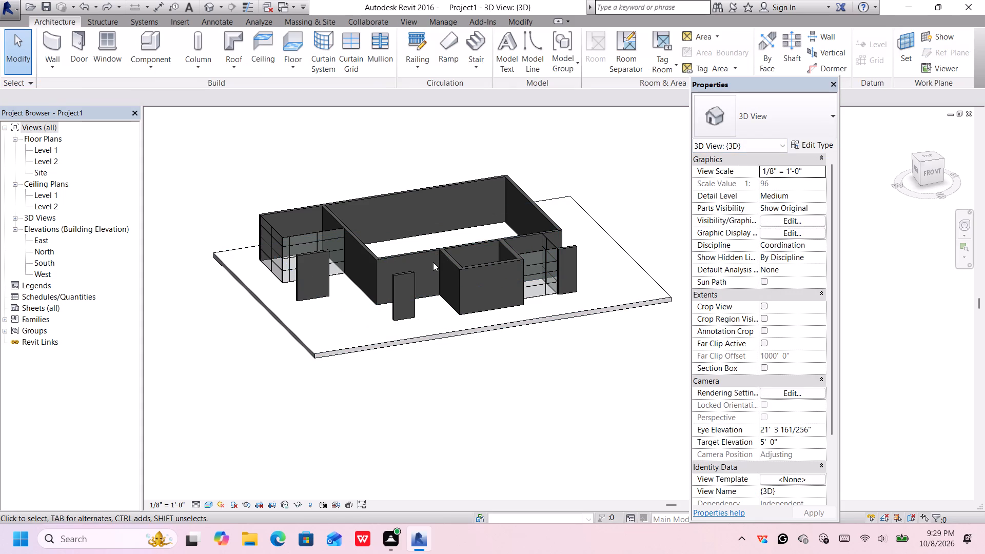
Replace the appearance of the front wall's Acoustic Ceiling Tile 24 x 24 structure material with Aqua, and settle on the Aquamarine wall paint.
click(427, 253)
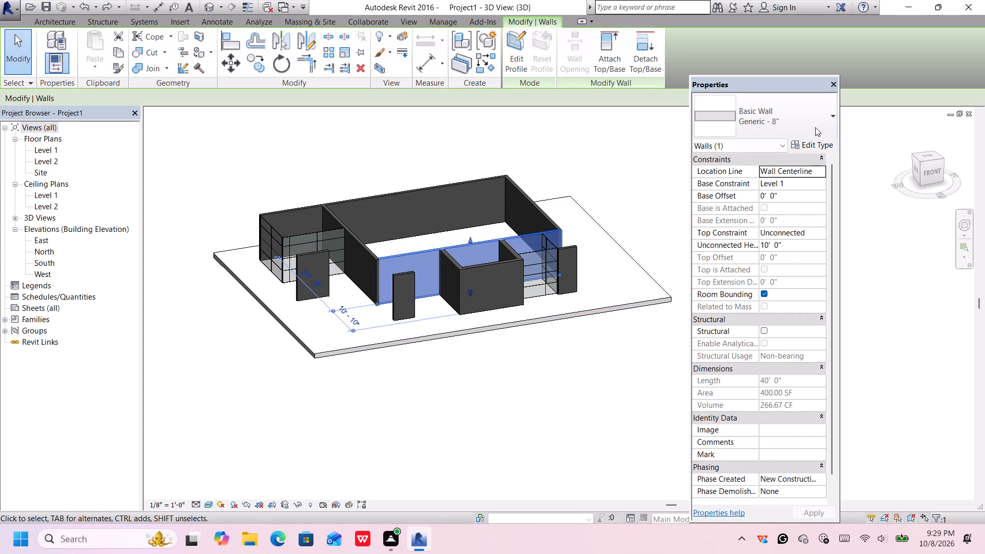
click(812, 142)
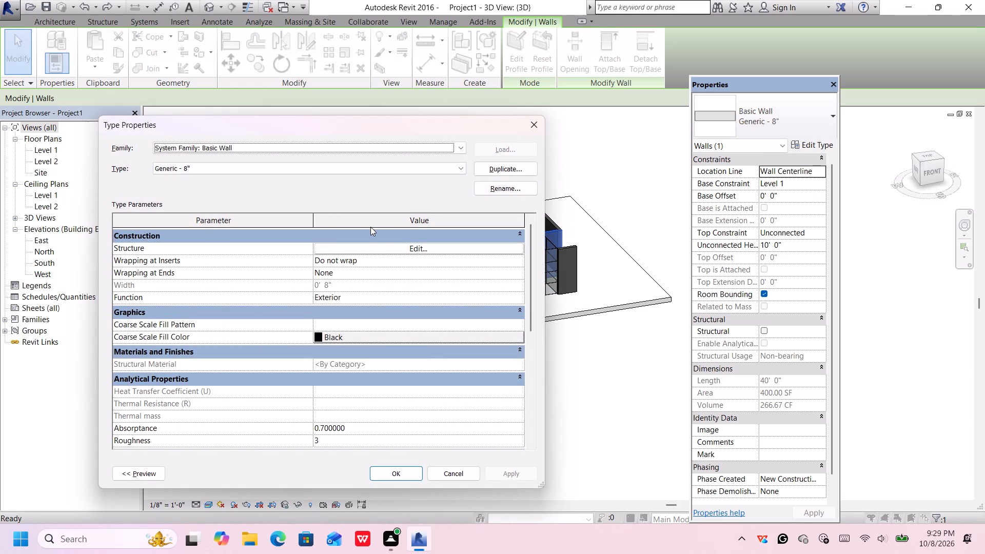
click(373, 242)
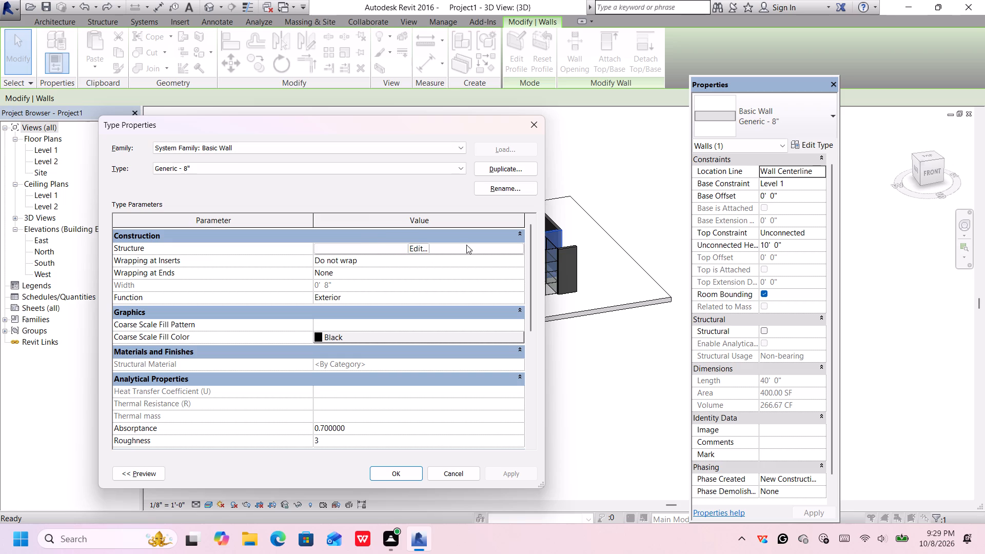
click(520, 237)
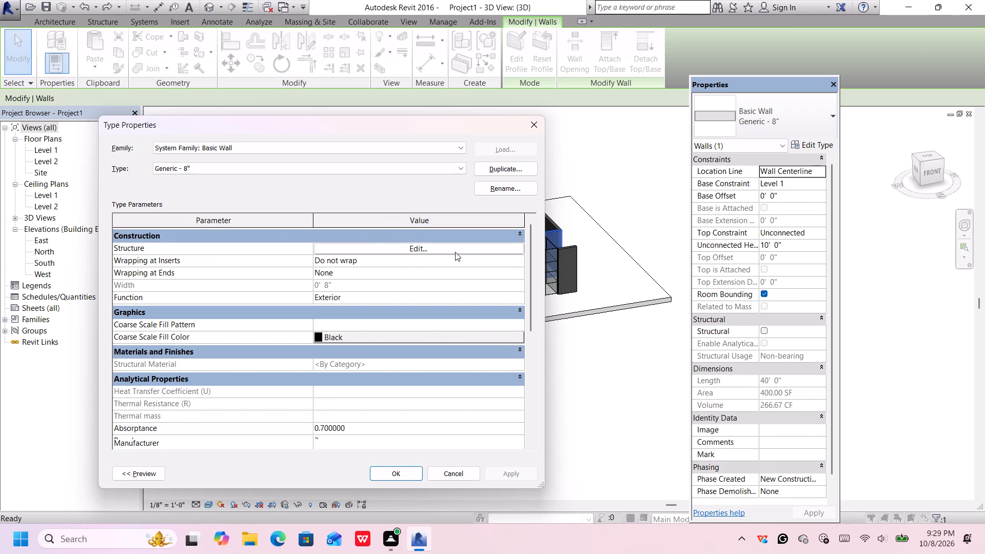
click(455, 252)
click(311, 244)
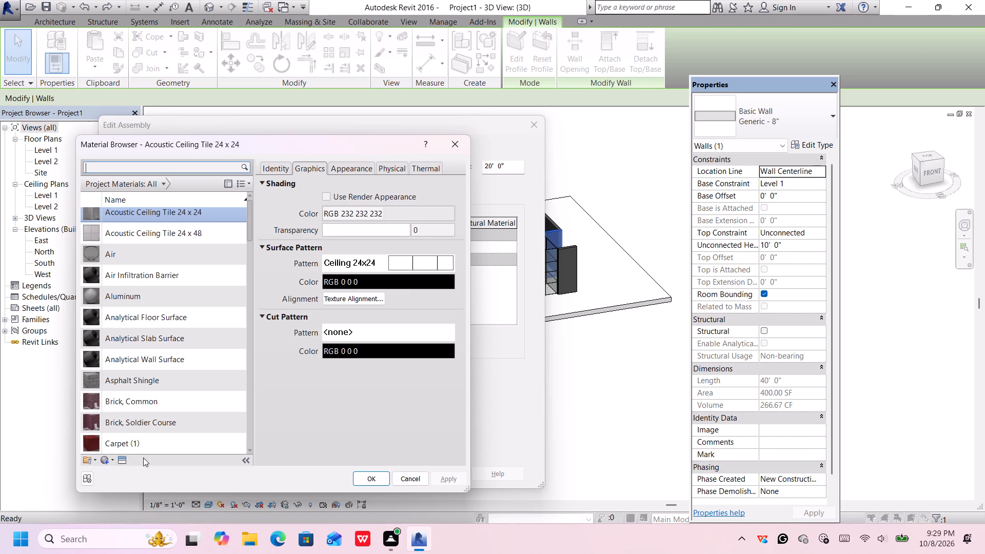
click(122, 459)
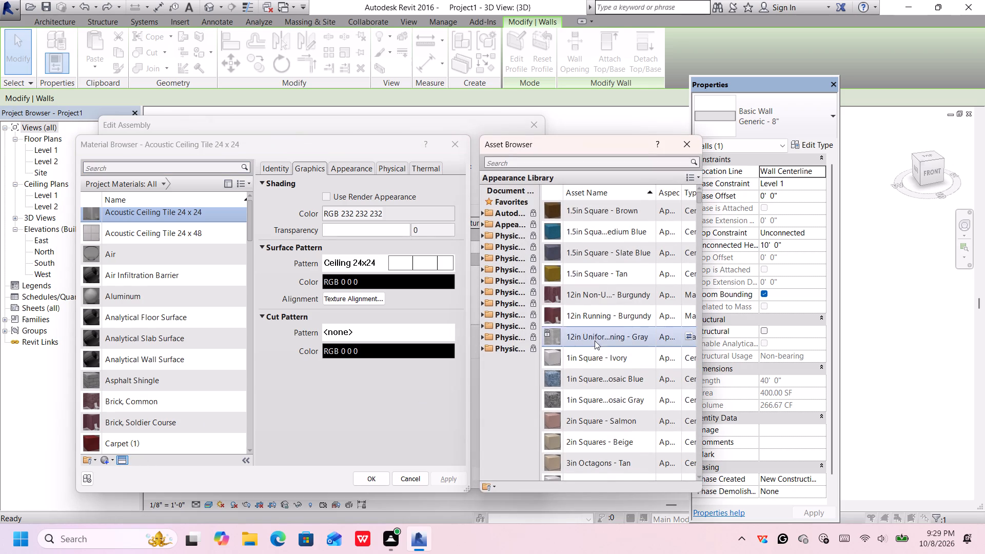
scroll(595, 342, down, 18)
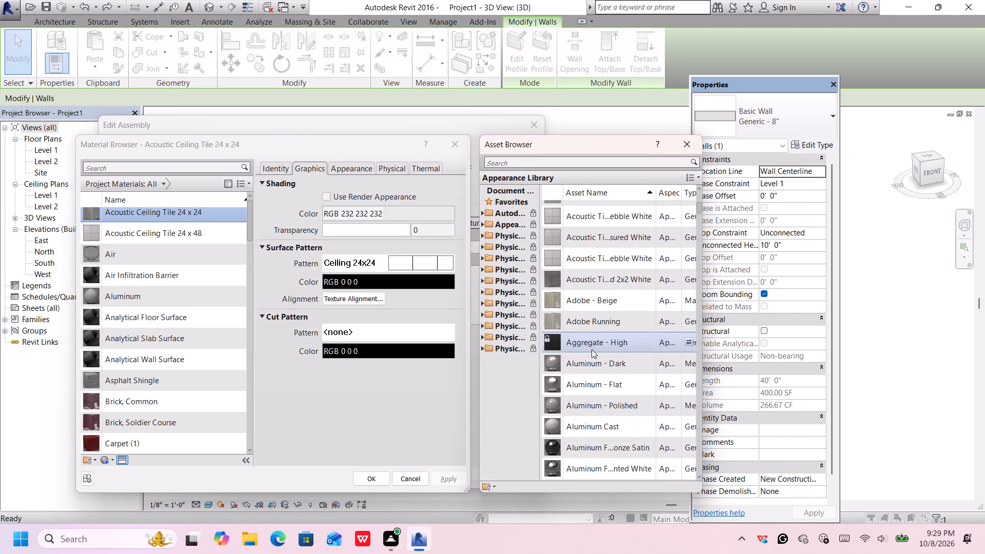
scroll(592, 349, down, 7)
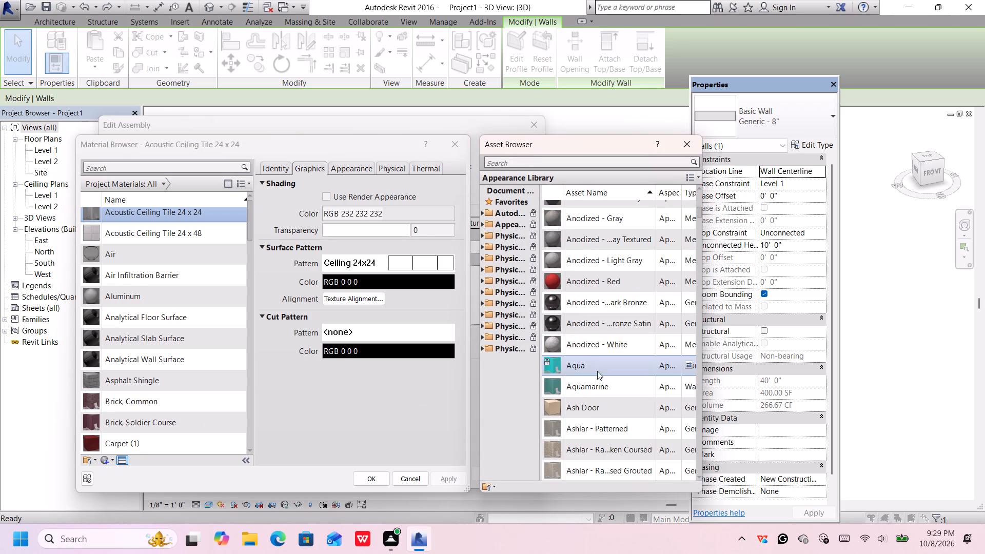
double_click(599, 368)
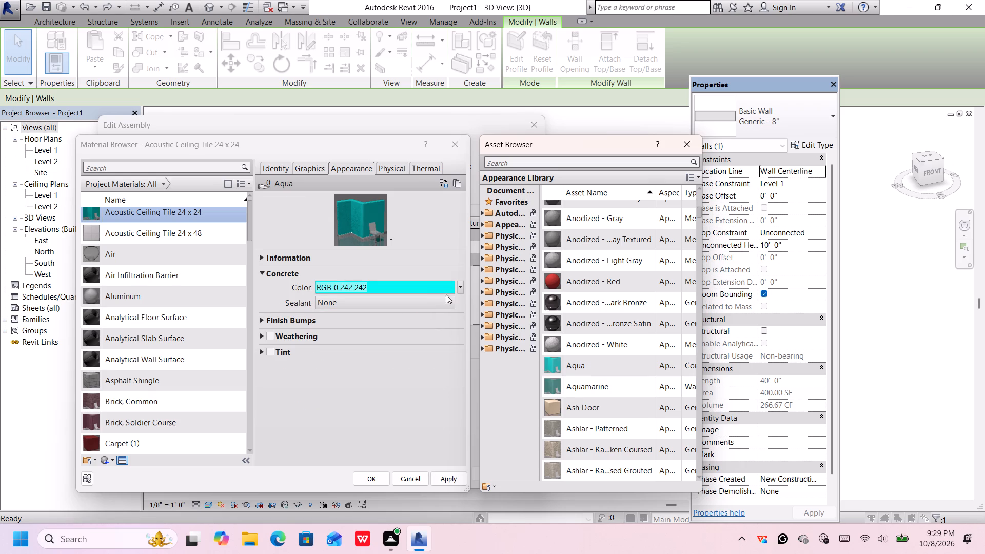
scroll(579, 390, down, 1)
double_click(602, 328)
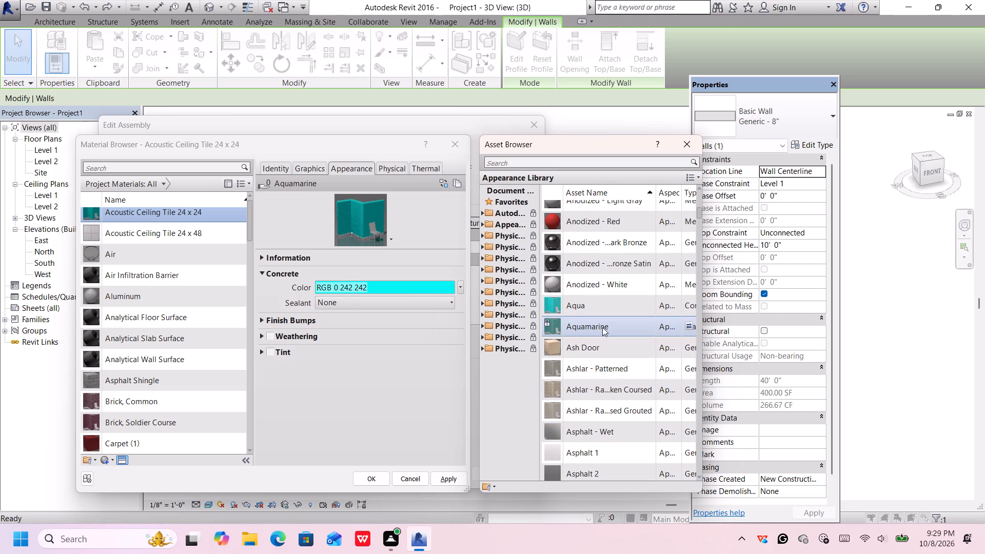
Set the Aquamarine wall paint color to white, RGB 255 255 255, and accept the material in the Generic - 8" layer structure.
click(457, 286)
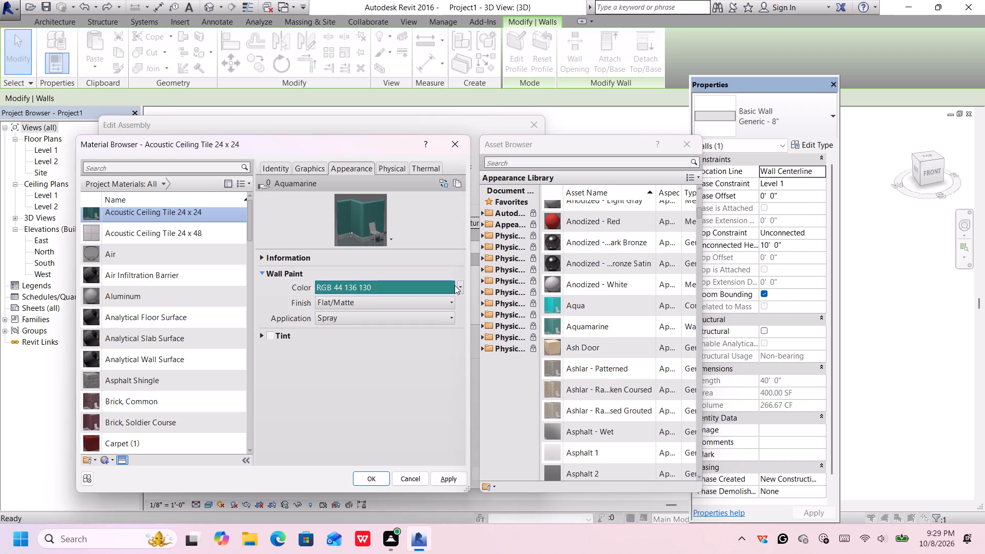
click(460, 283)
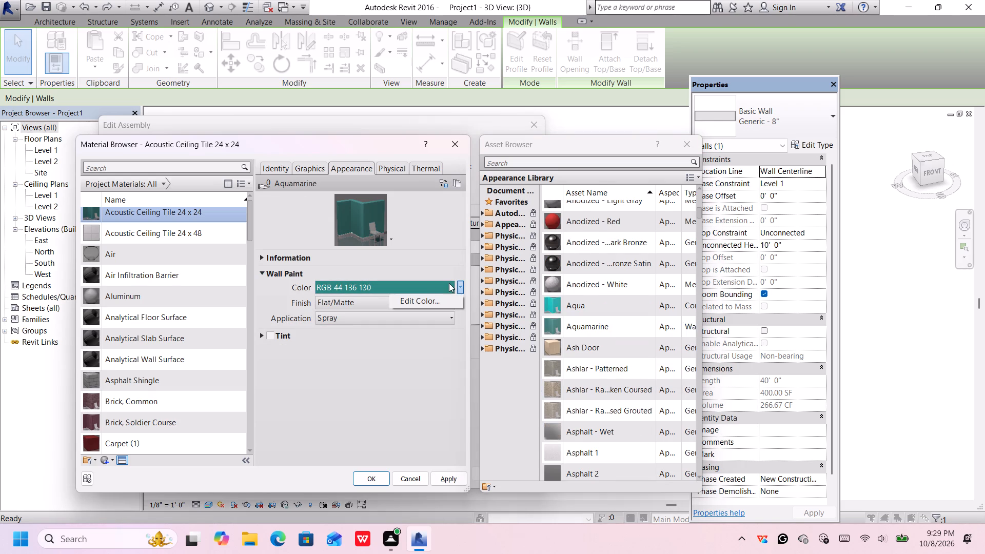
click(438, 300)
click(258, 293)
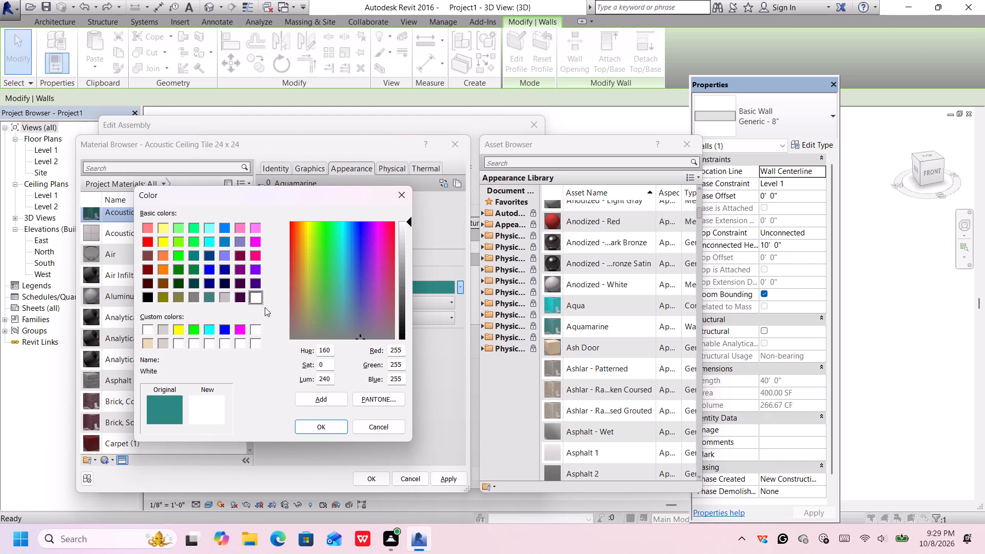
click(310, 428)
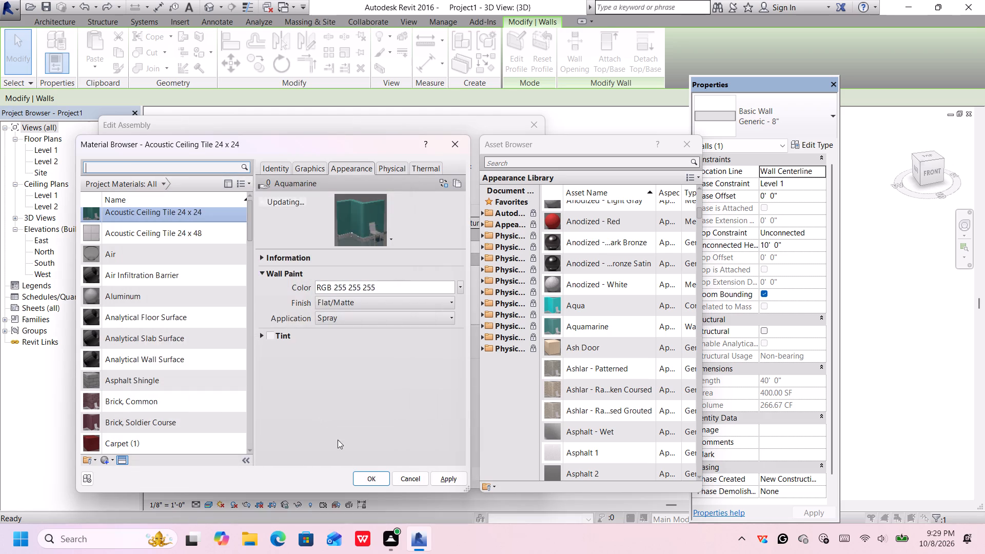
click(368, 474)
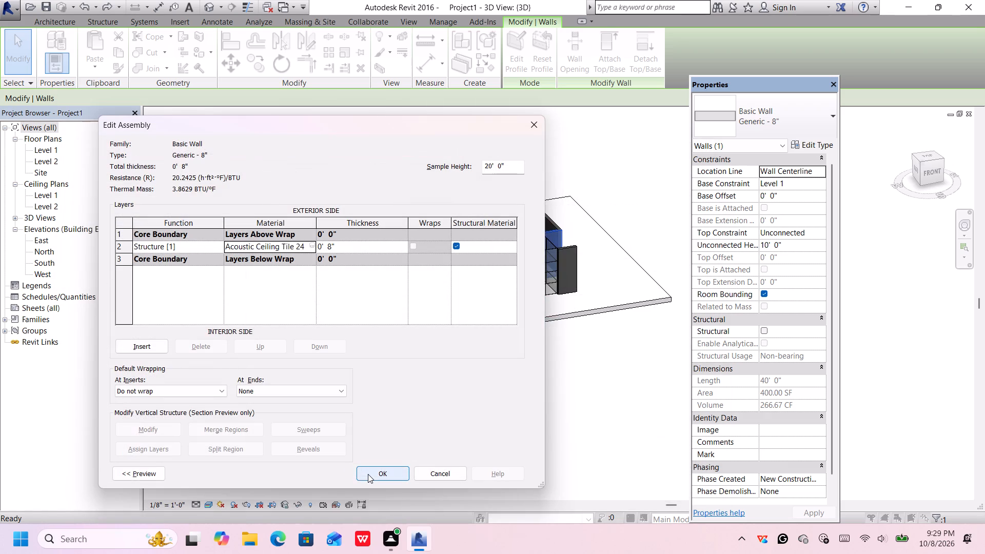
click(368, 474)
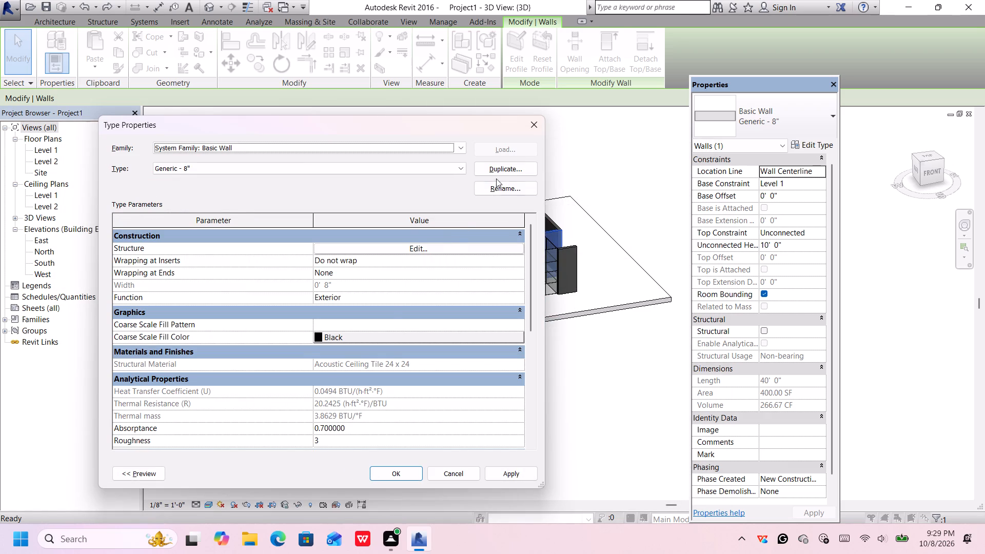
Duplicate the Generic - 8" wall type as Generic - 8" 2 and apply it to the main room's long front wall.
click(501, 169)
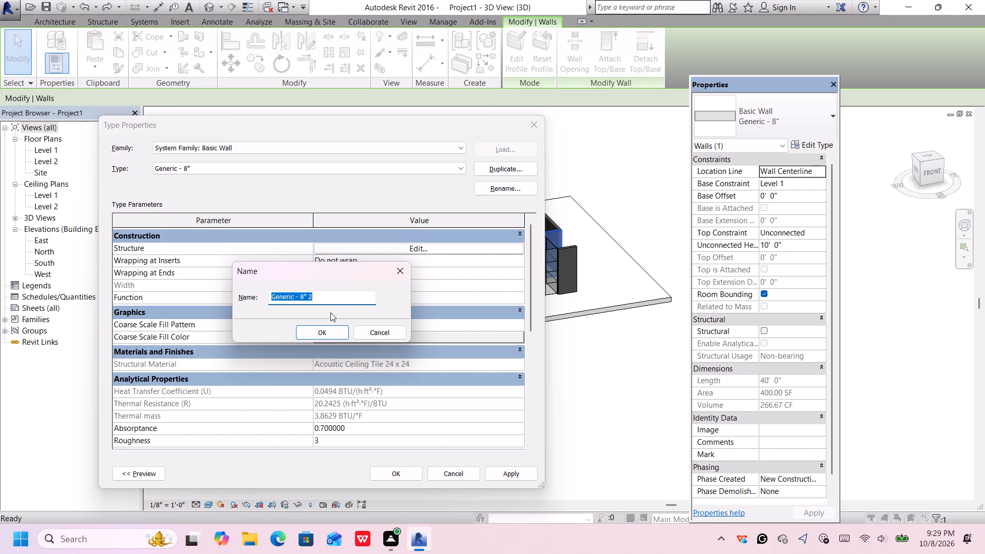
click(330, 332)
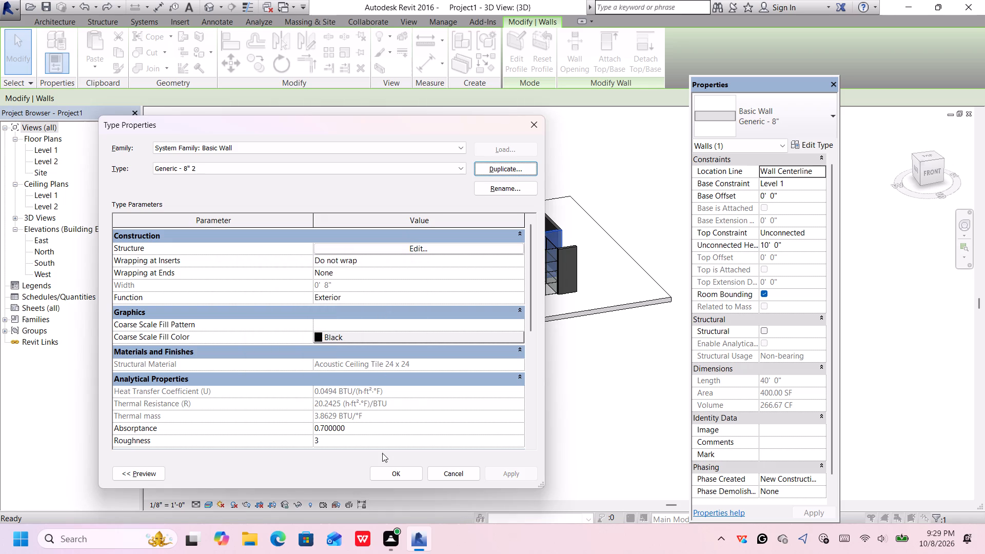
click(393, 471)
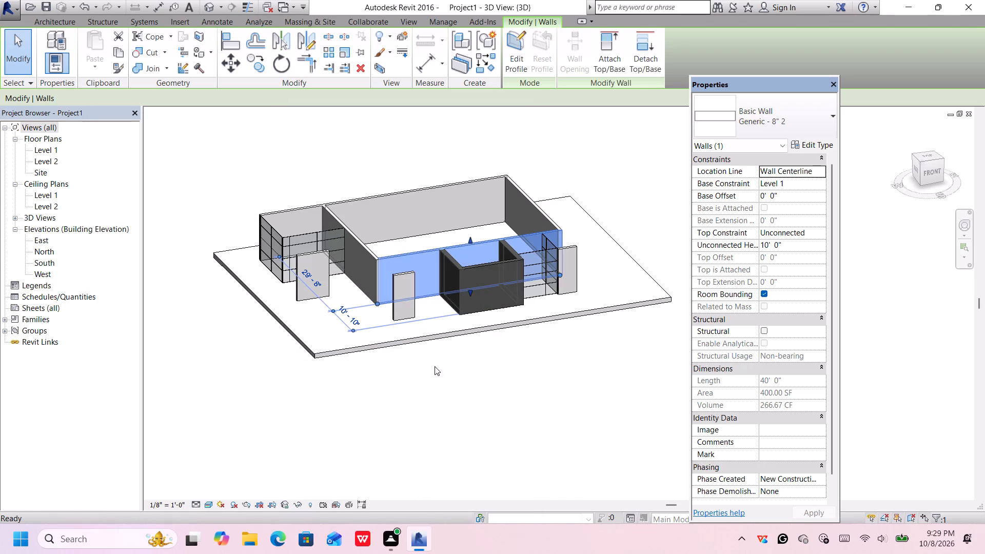
Examine the recolored walls and the floor slab's properties in the 3D view.
middle_drag(439, 361, 437, 367)
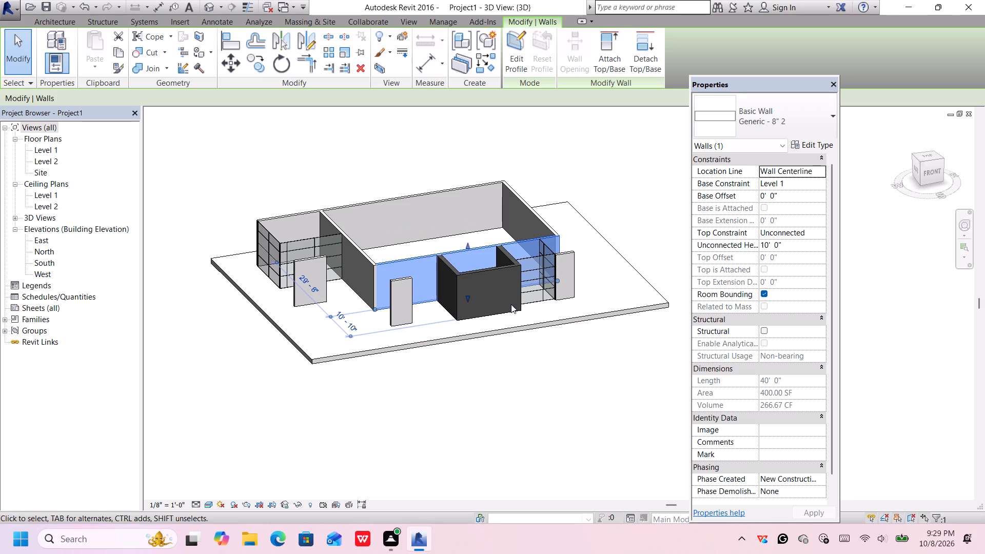
middle_drag(628, 254, 618, 247)
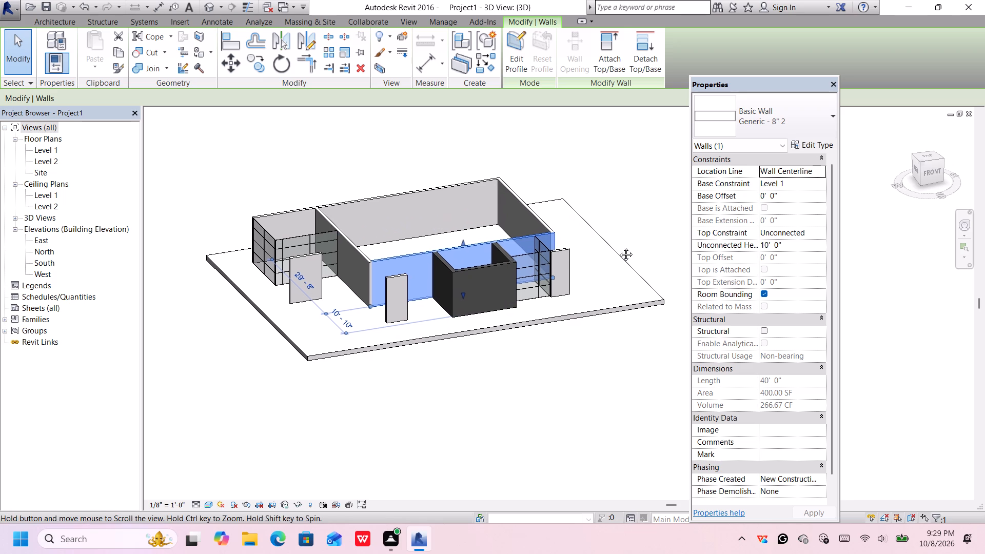
middle_drag(618, 247, 604, 234)
scroll(609, 284, up, 2)
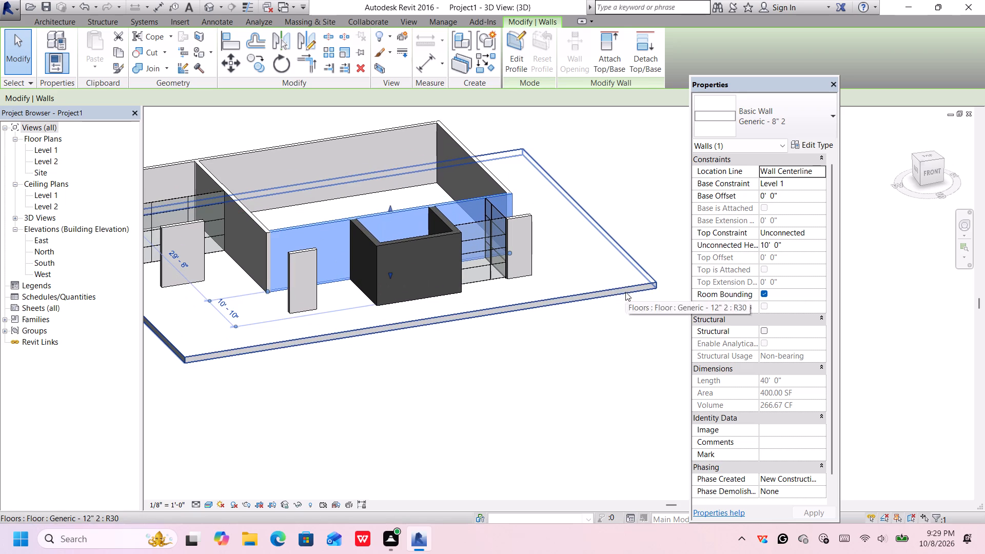
click(624, 292)
click(802, 129)
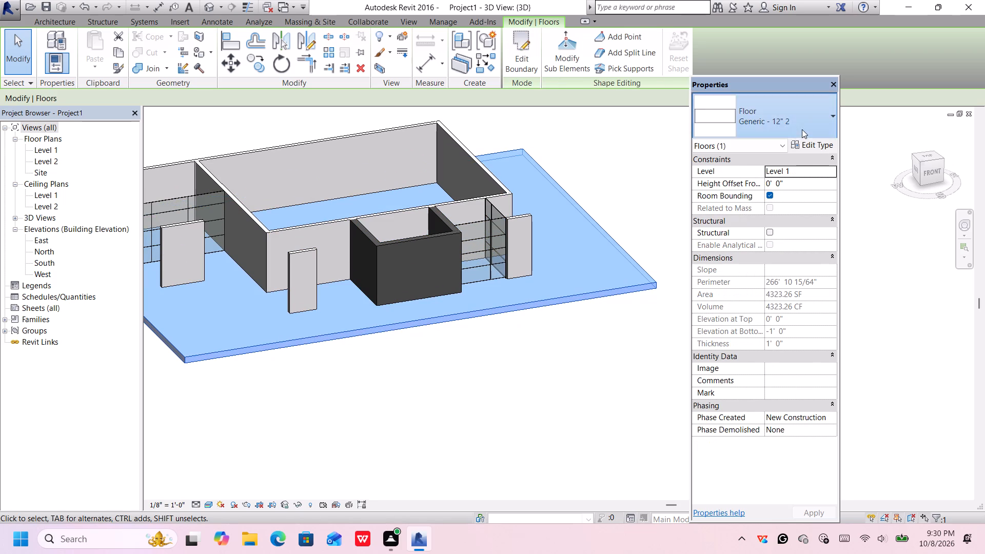
click(785, 232)
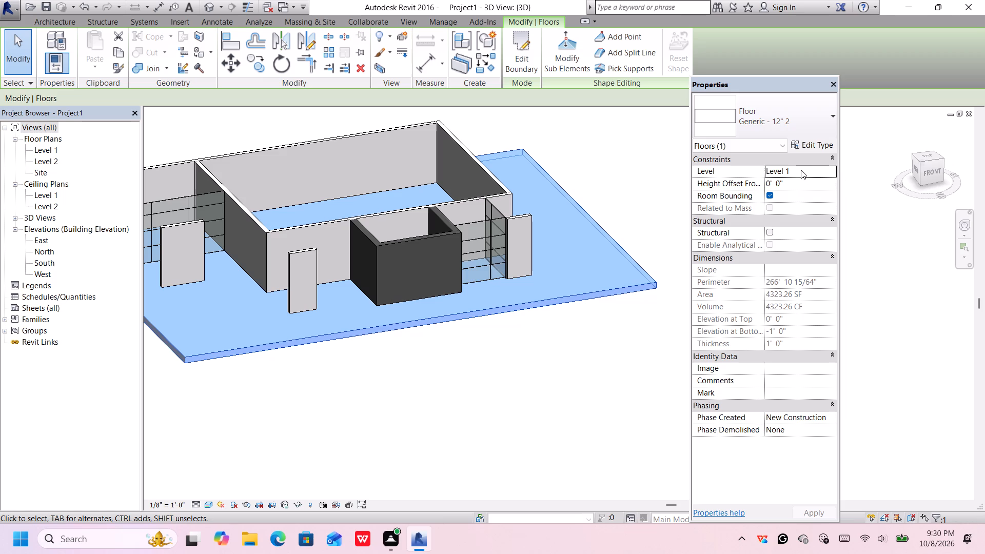
scroll(814, 148, down, 1)
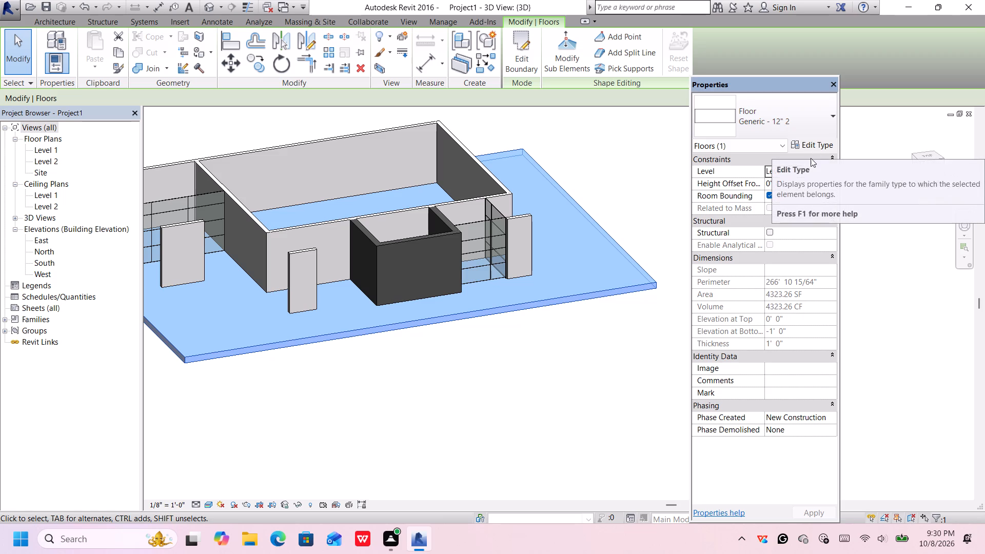
scroll(590, 315, down, 2)
scroll(465, 274, up, 1)
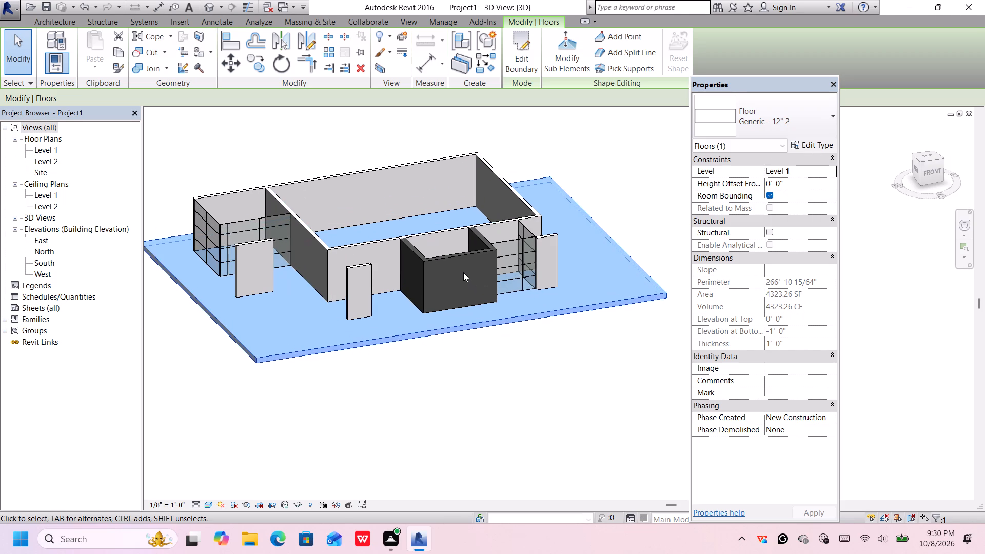
scroll(463, 271, down, 1)
middle_drag(462, 271, 468, 255)
scroll(445, 253, down, 2)
scroll(445, 254, up, 2)
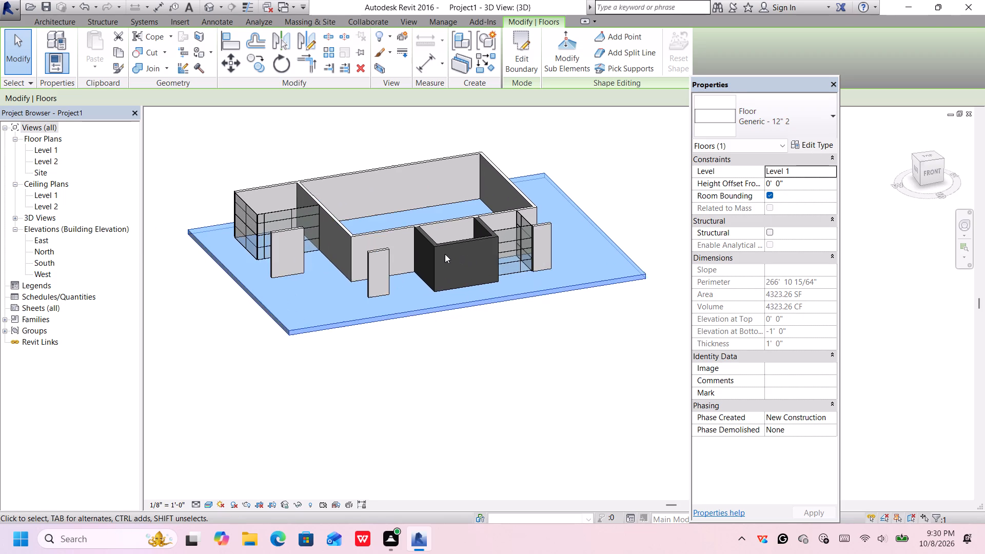
scroll(445, 254, up, 2)
scroll(446, 254, down, 1)
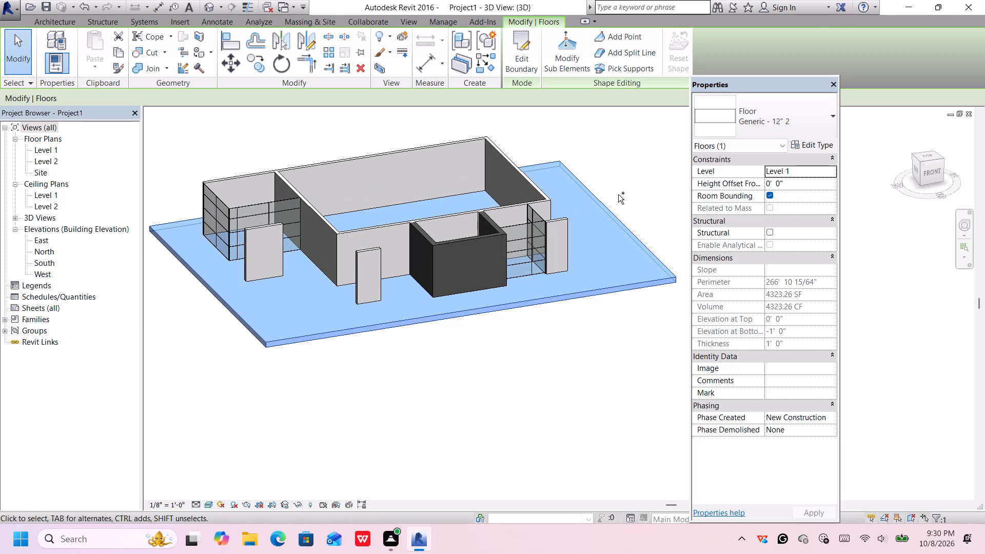
ctrl+scroll(619, 195, down, 1)
Undo the duplicated wall type and the white paint edits, including the earlier one that recolored the floor.
key(ctrl+z)
key(ctrl+z)
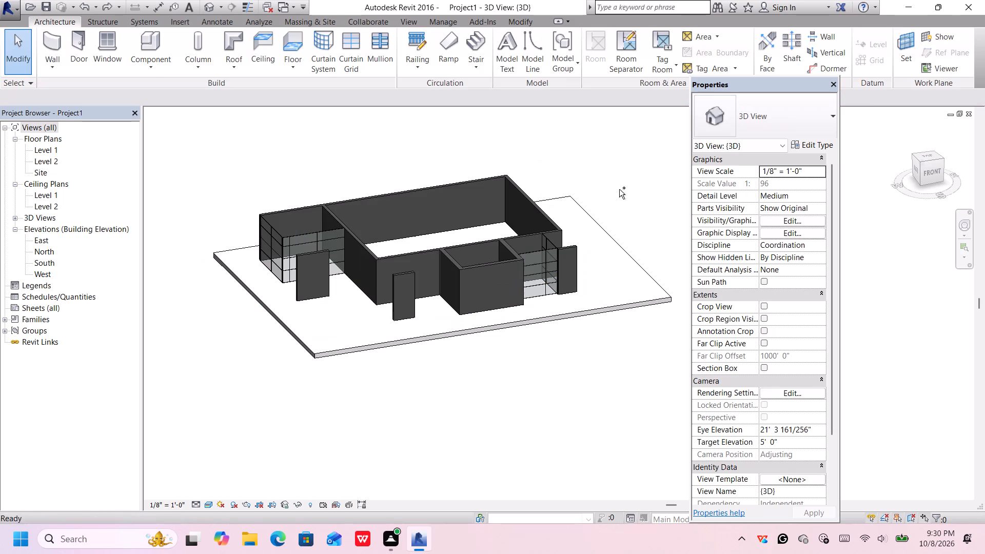
key(ctrl+z)
scroll(618, 199, down, 1)
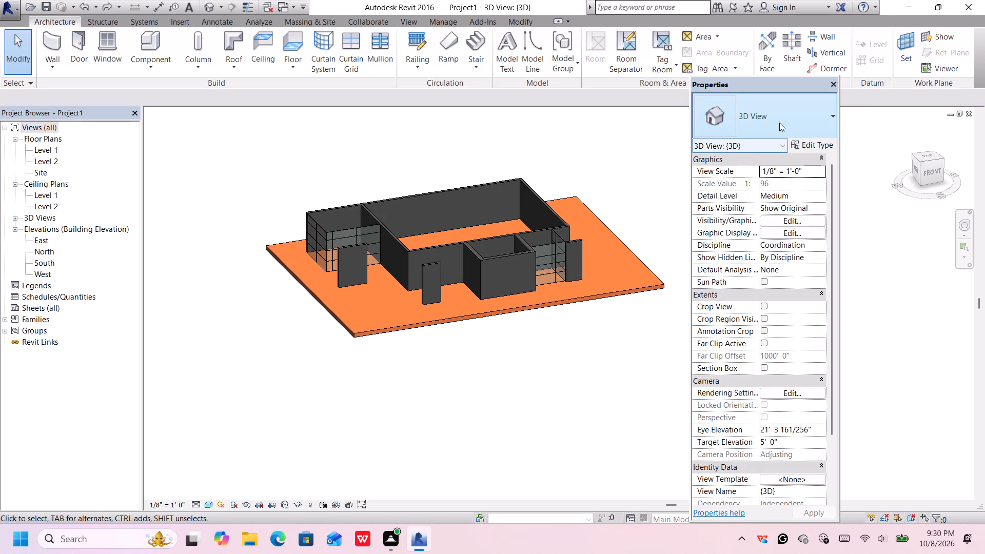
Duplicate the Generic - 8" wall type of the main room's long front wall as Generic - 8" 2.
click(447, 244)
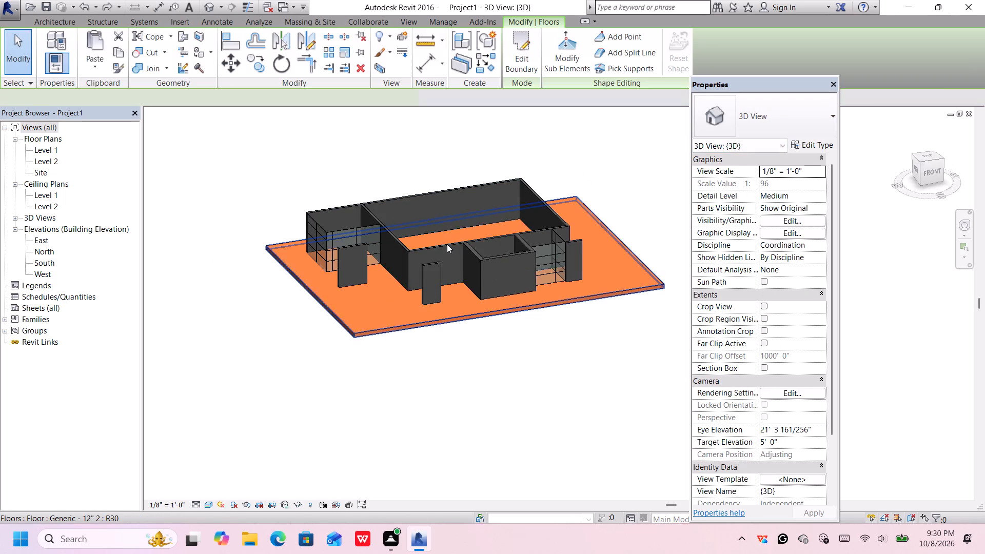
click(451, 371)
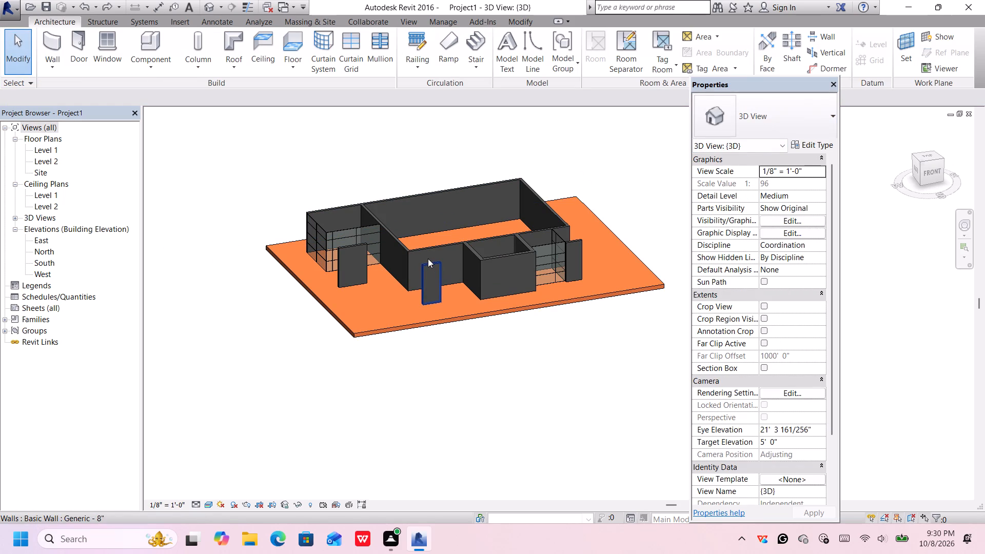
click(414, 254)
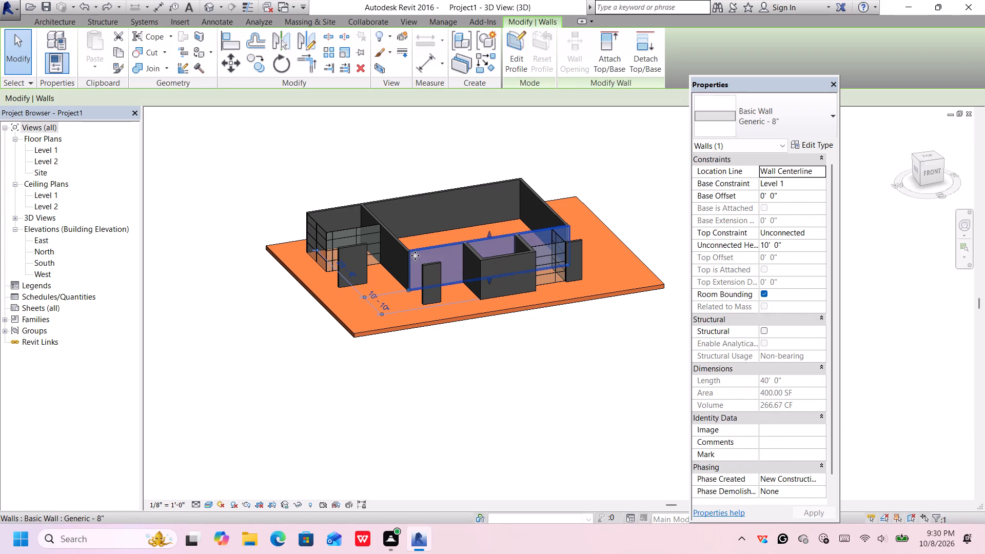
click(778, 125)
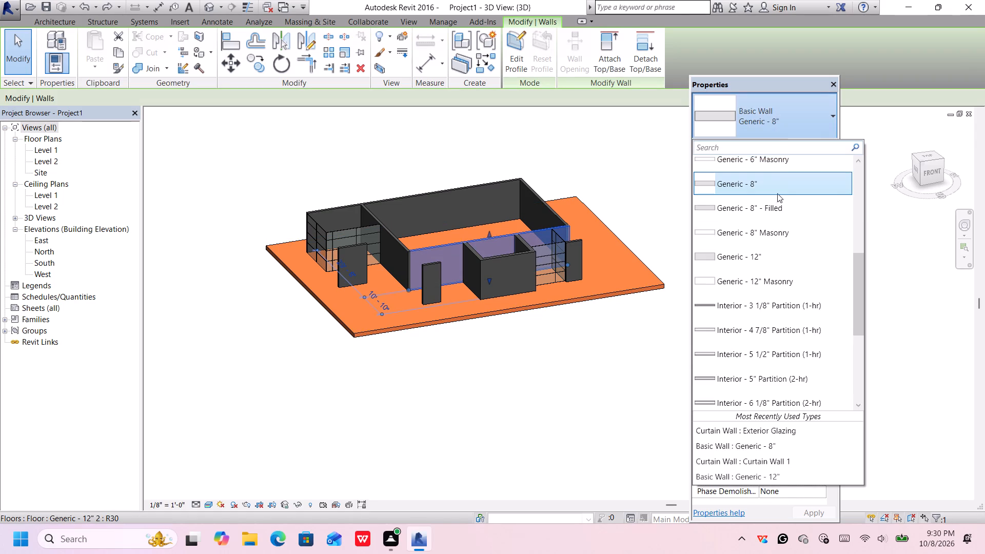
scroll(767, 259, down, 1)
scroll(763, 251, up, 3)
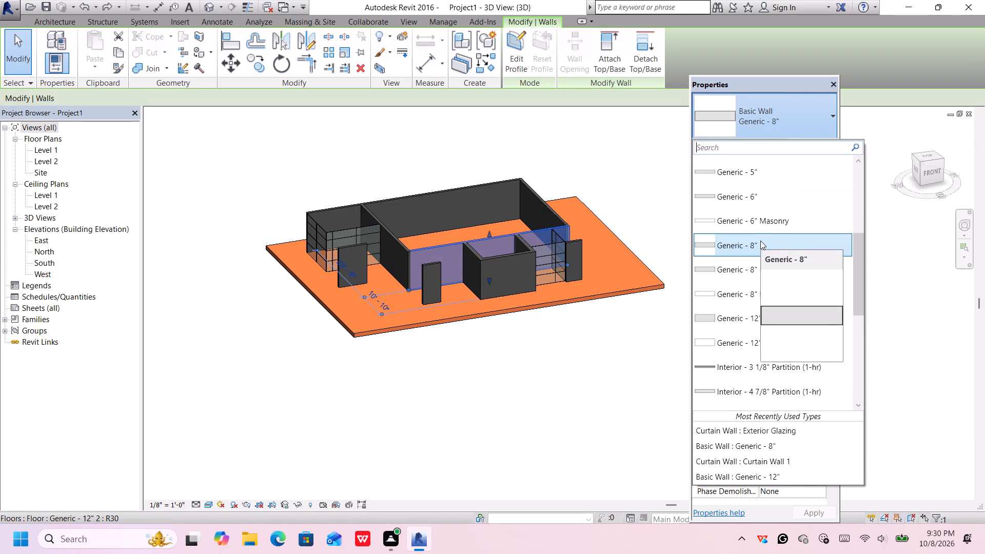
scroll(767, 242, up, 8)
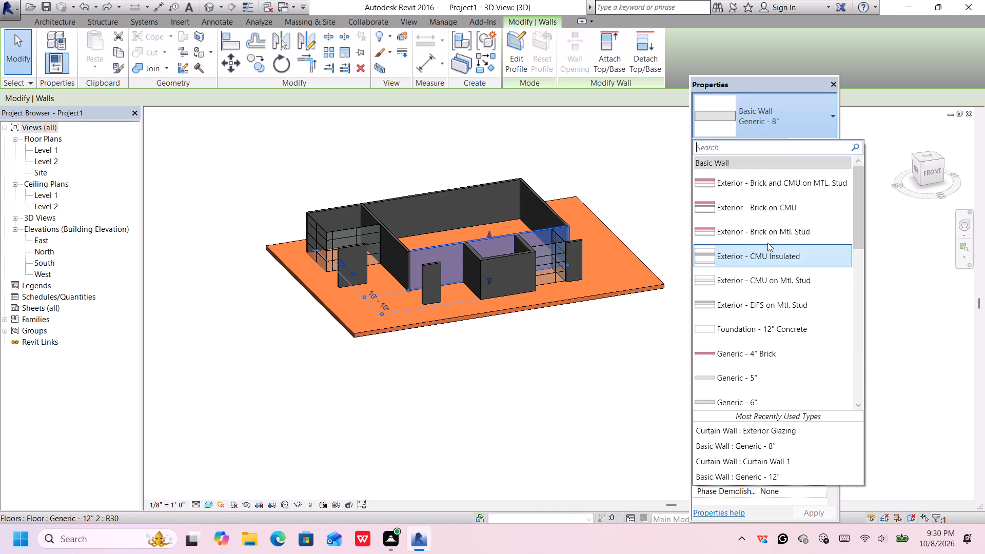
scroll(767, 243, down, 8)
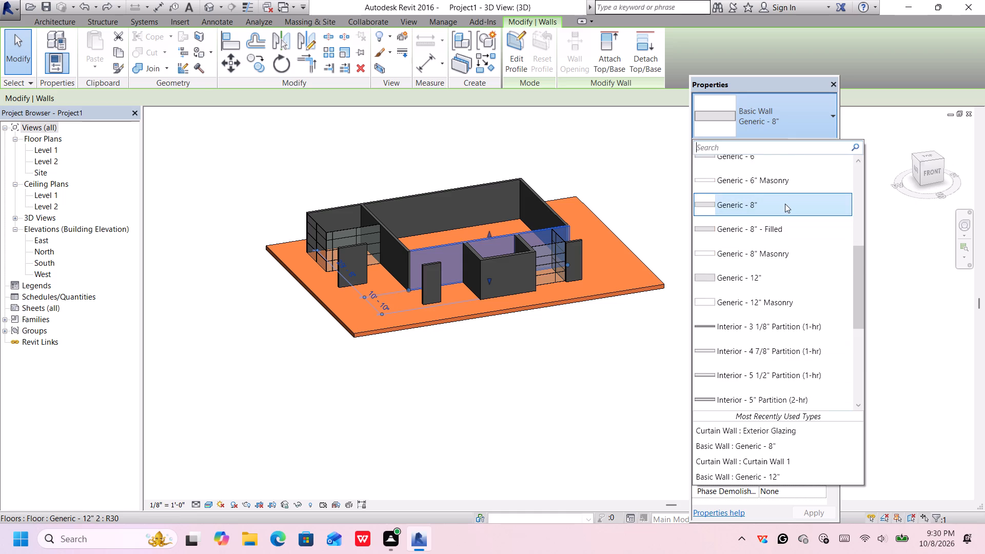
click(785, 204)
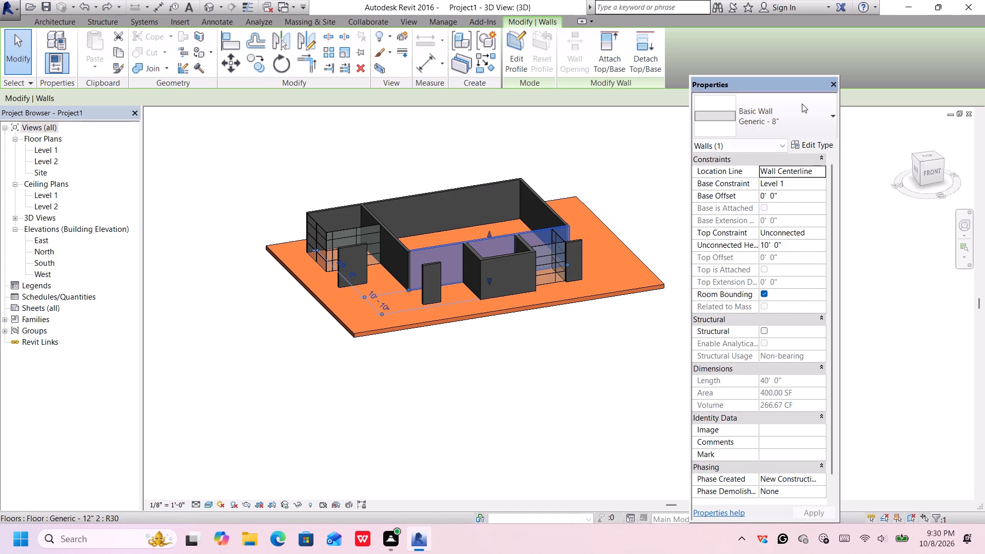
click(815, 140)
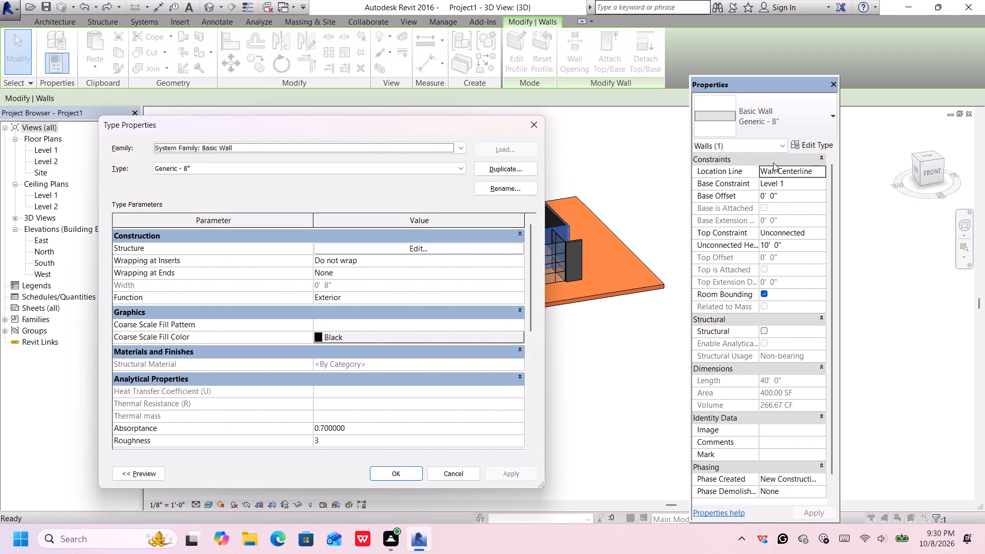
click(485, 167)
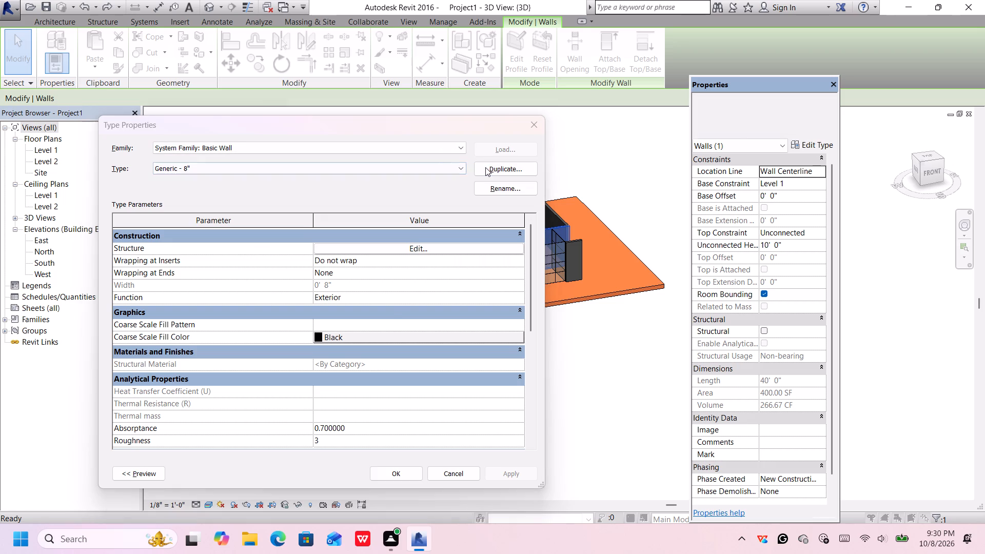
click(328, 331)
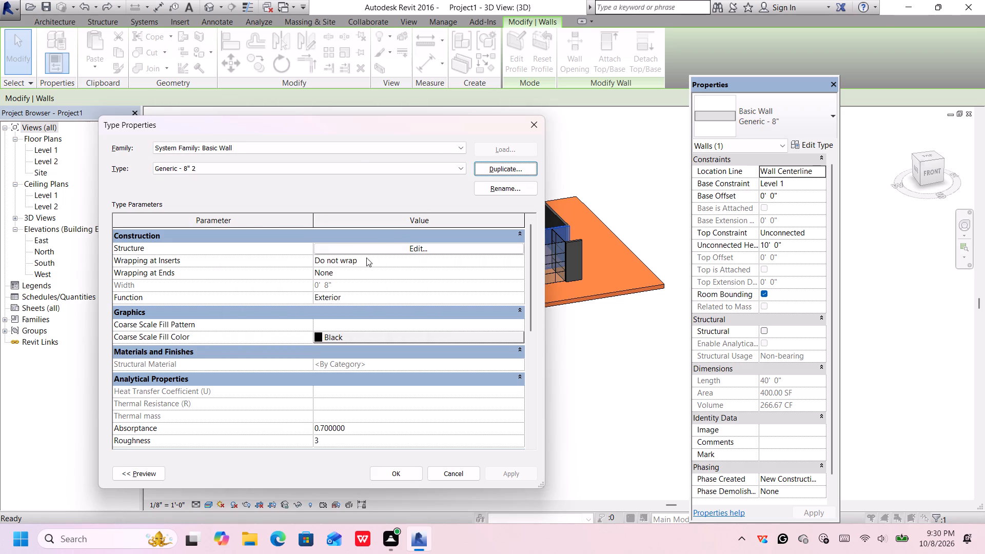
Open the material choices and the appearance asset library for the structure layer of Generic - 8" 2.
click(378, 250)
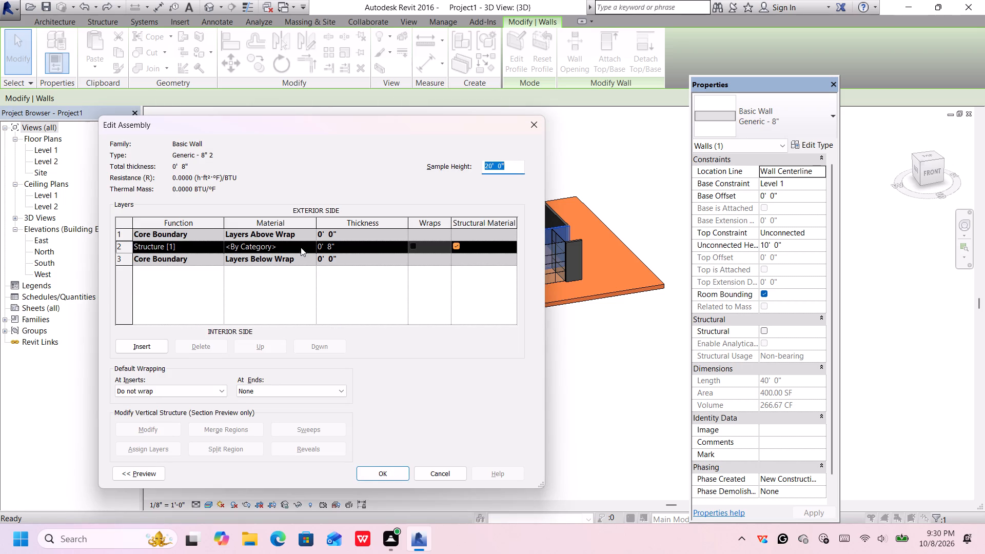
click(303, 246)
click(313, 245)
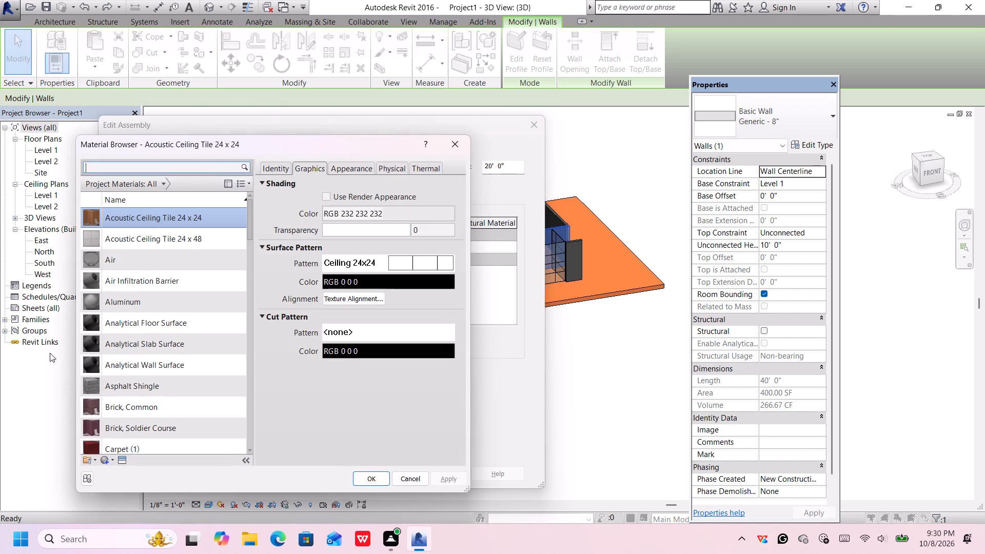
click(126, 462)
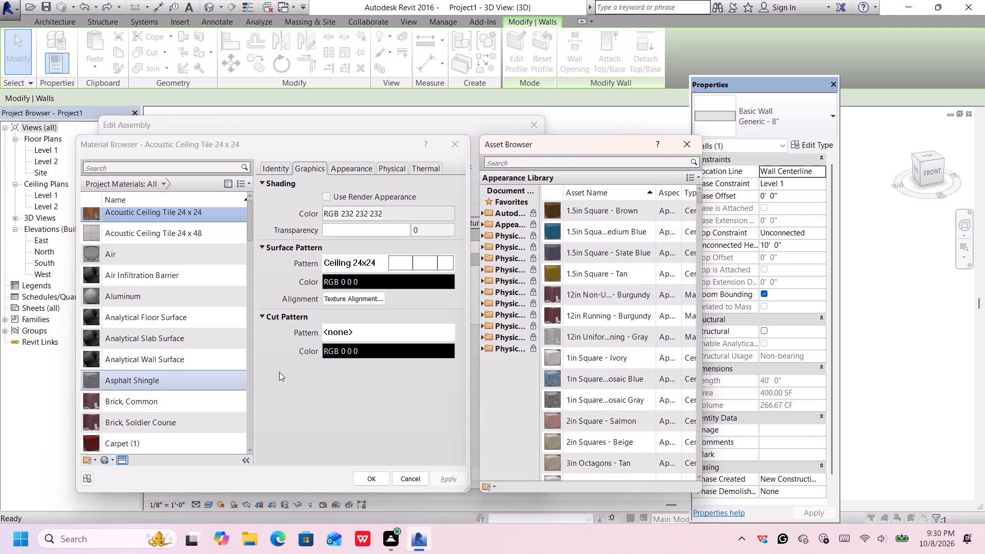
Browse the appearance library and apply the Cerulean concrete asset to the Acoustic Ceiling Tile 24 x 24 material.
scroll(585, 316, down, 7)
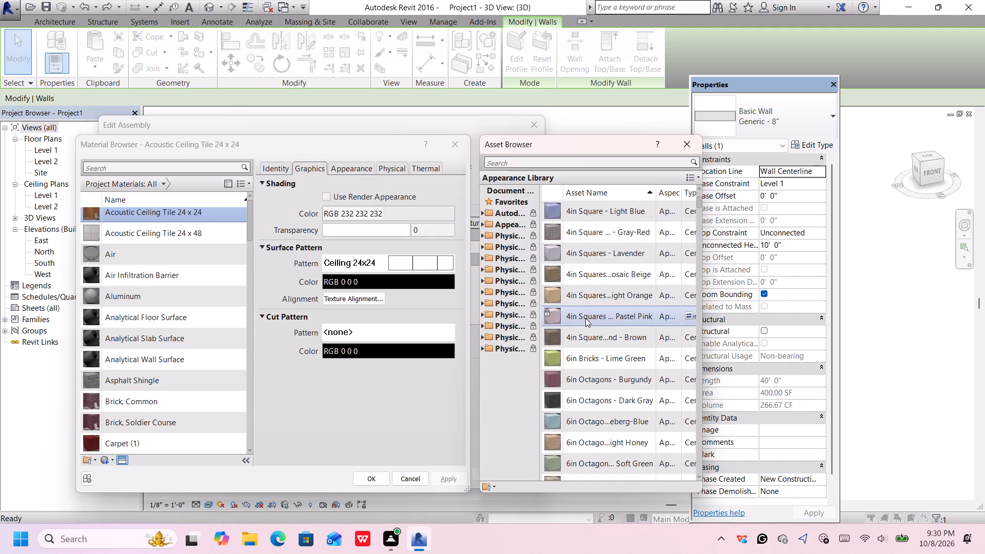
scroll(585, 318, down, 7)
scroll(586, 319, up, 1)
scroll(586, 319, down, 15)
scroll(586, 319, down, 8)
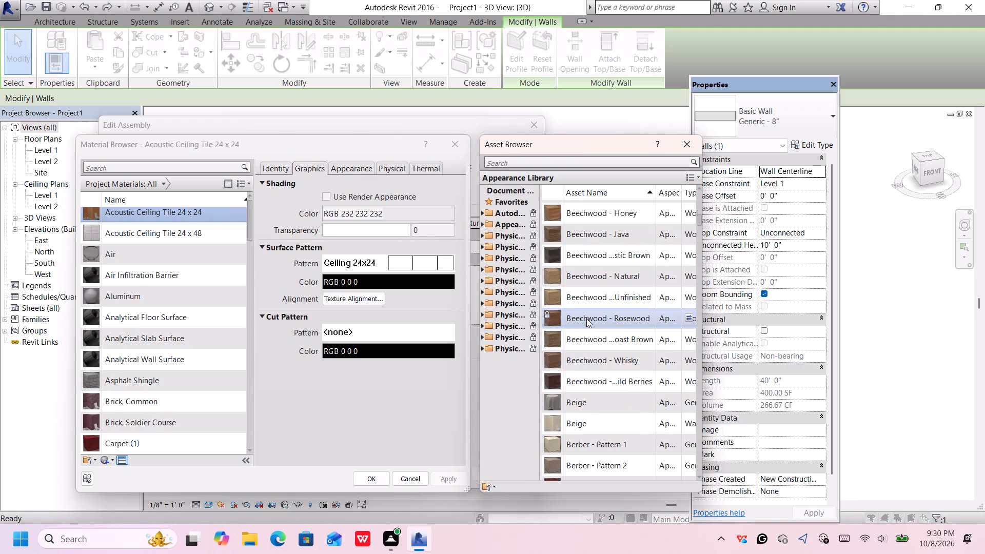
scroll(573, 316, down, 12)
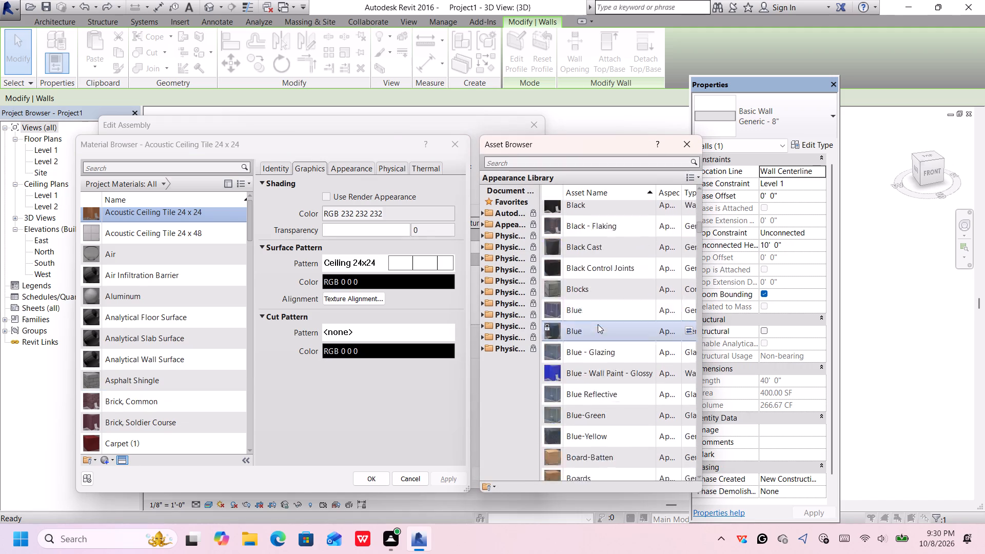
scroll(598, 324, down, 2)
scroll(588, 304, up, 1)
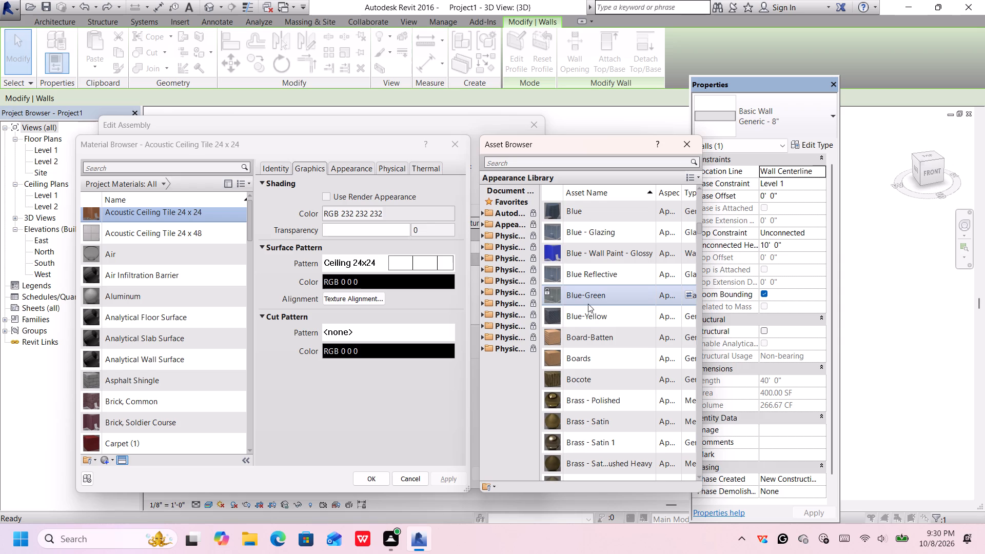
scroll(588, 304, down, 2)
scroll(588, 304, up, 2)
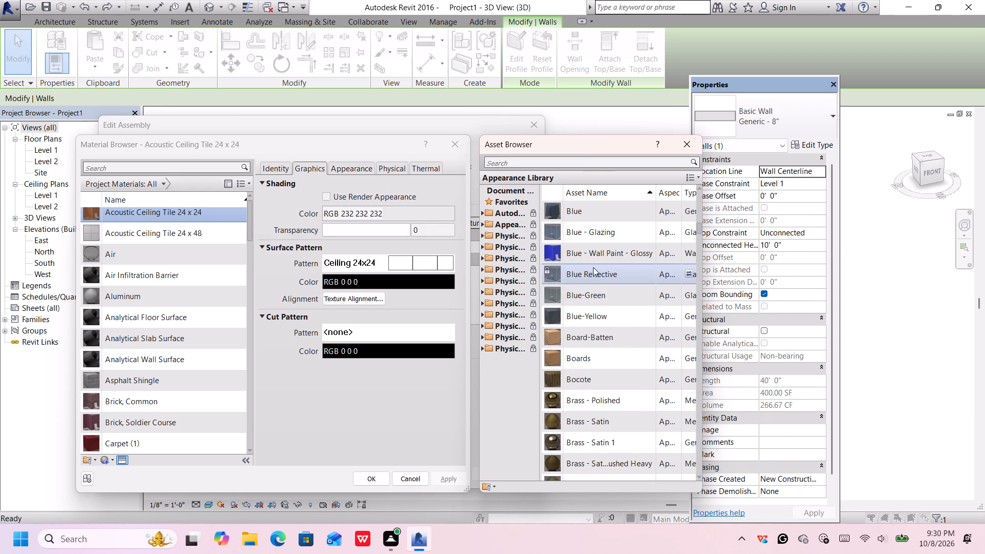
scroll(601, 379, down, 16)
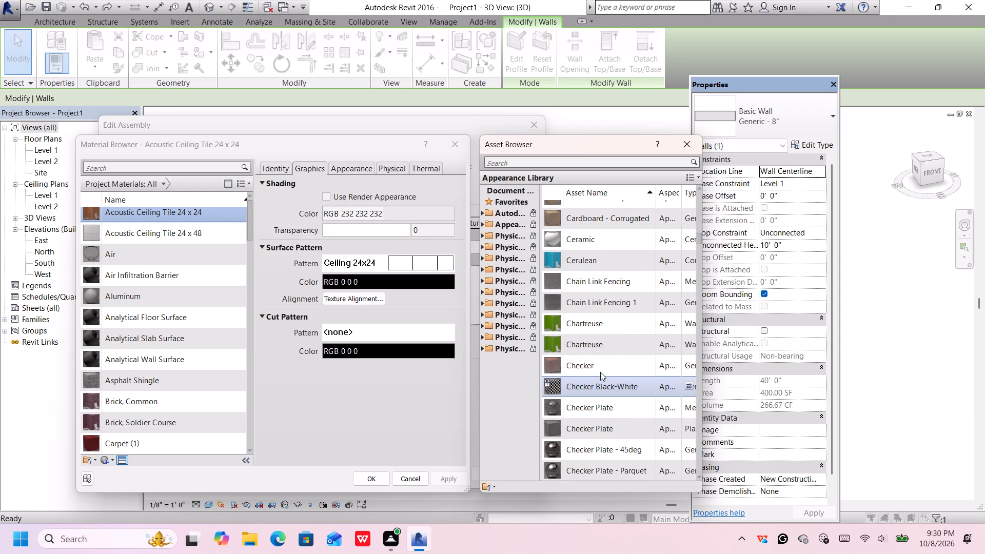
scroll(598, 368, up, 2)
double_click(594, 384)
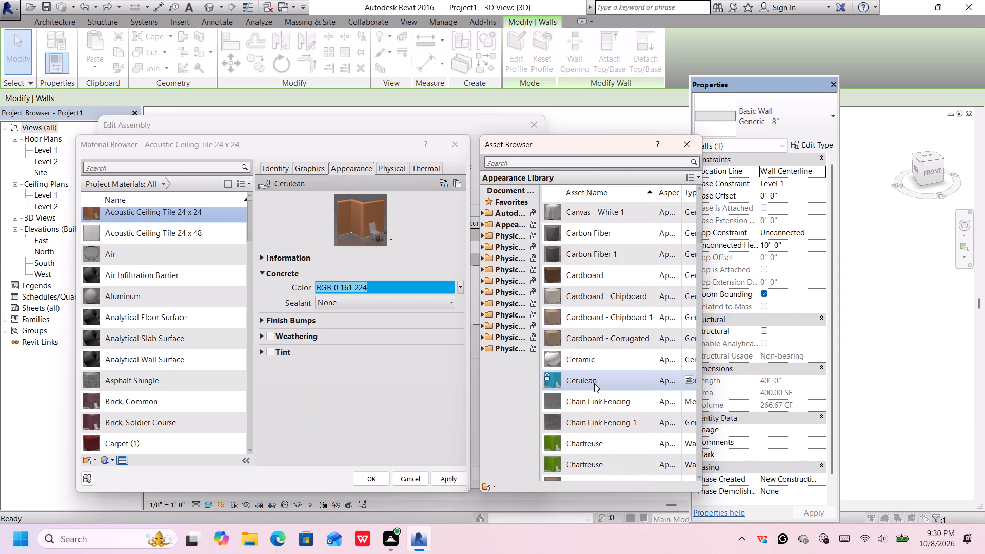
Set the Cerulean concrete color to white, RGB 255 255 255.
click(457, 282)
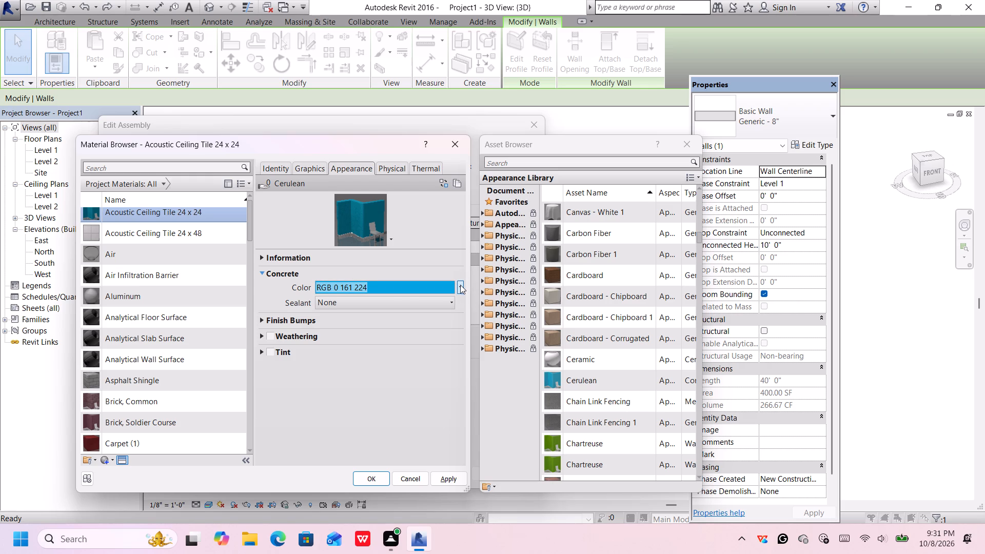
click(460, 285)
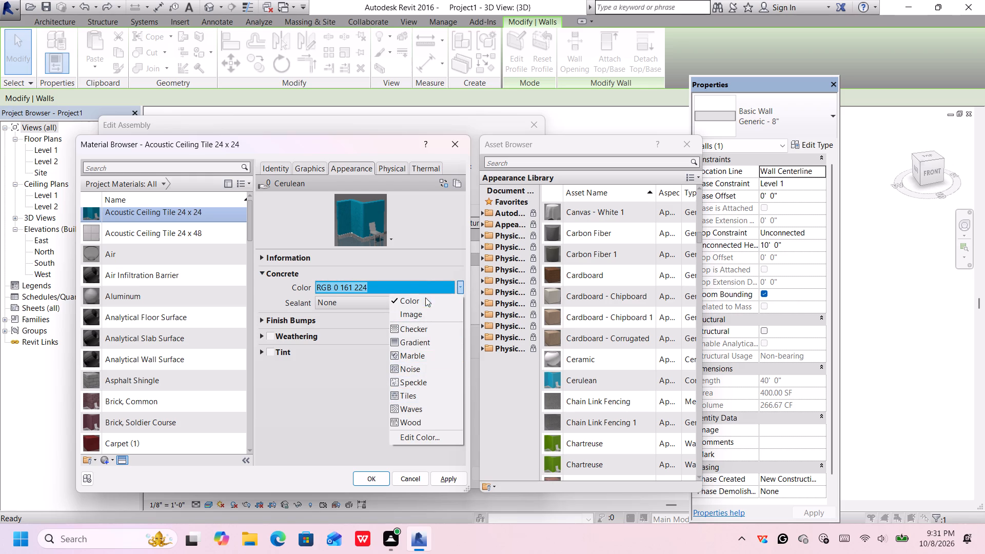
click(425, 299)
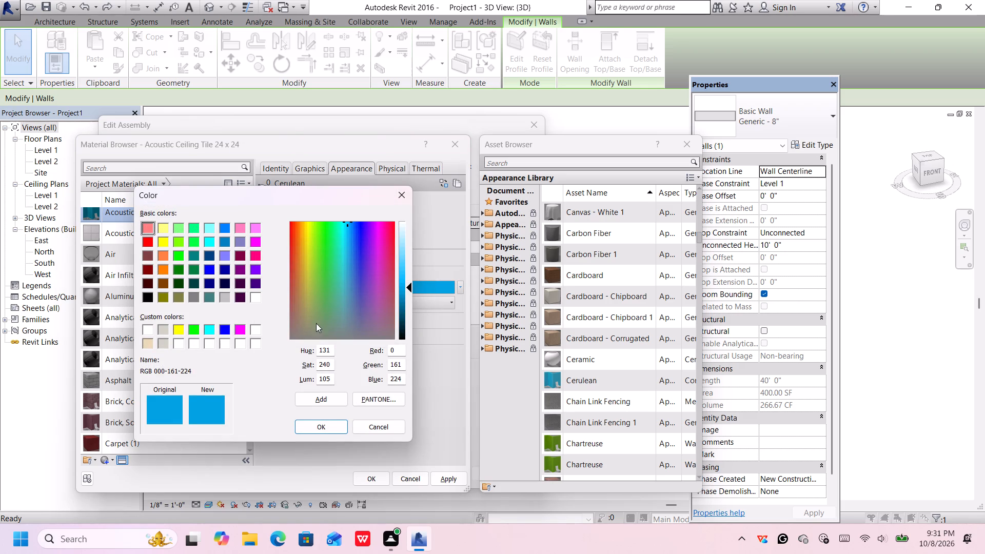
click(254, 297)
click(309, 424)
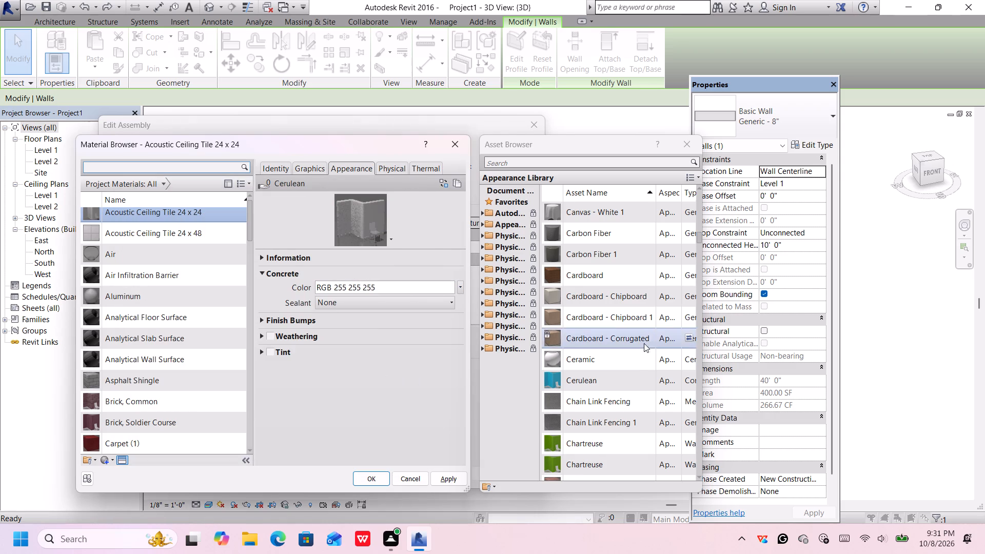
Replace the material's appearance with Chartreuse wall paint, recolor it white, RGB 255 255 255, and accept it for the Generic - 8" 2 structure layer.
scroll(637, 395, down, 2)
double_click(634, 343)
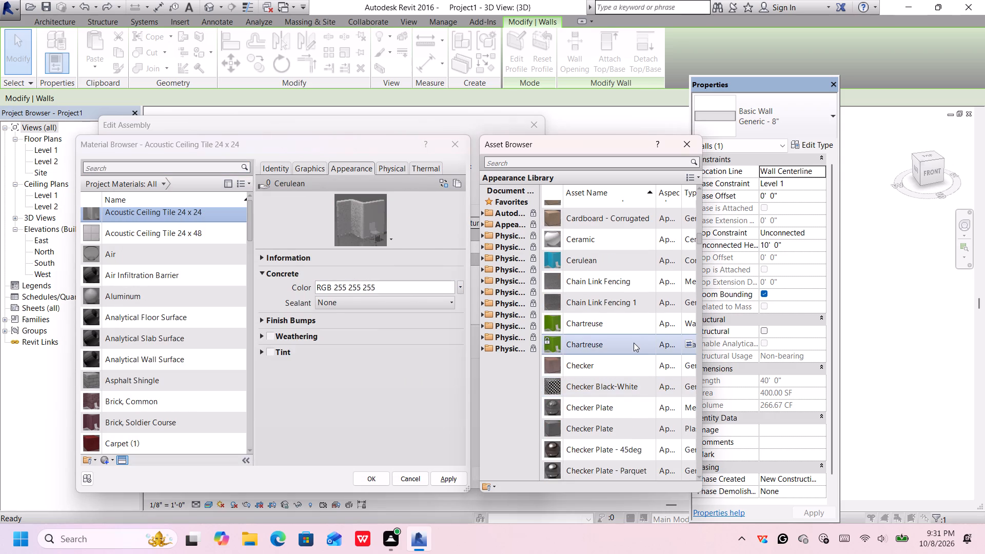
click(460, 284)
click(447, 300)
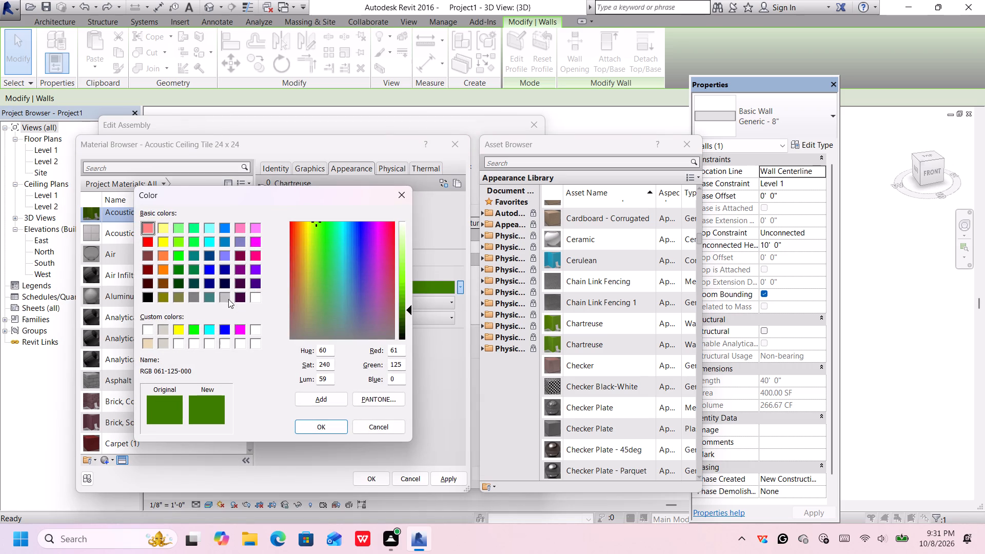
click(253, 296)
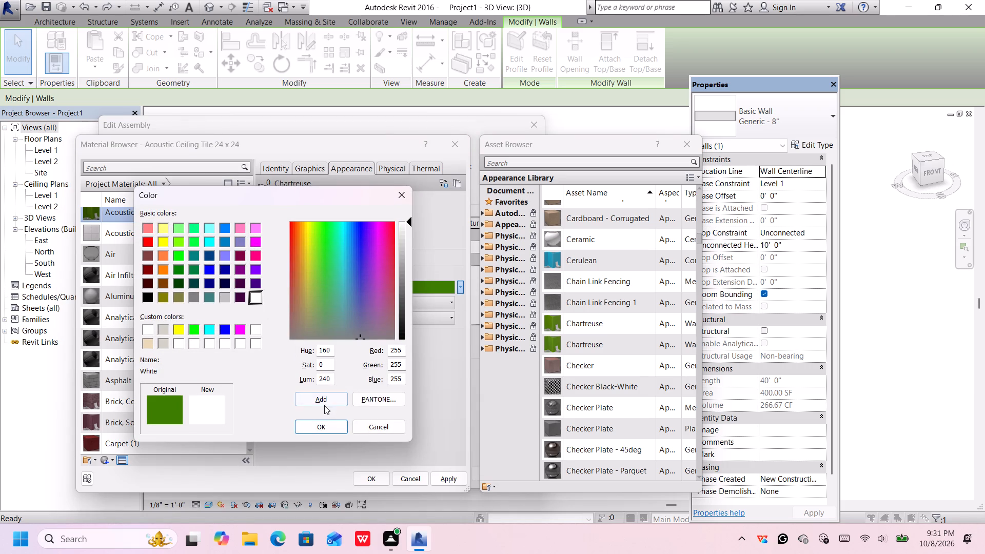
click(324, 398)
click(319, 429)
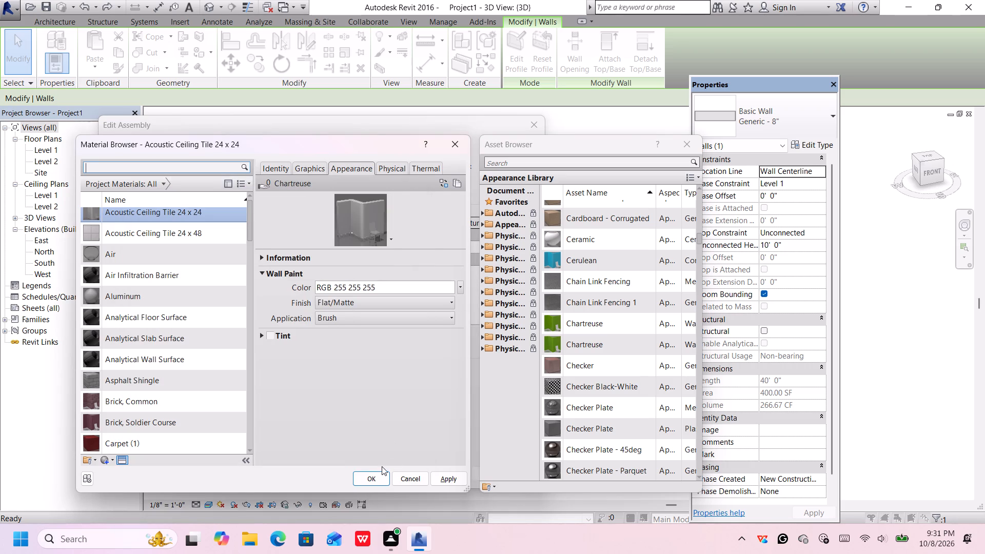
click(373, 477)
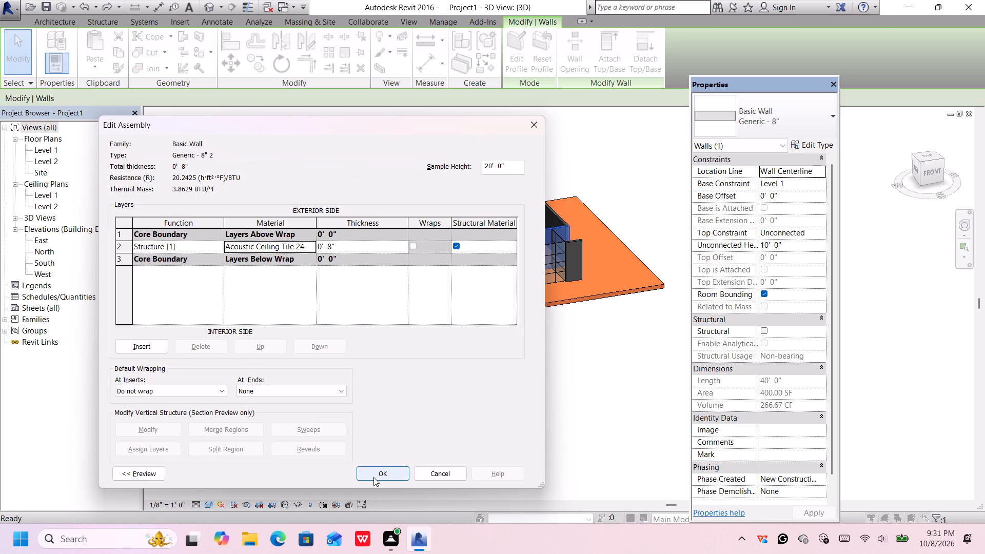
click(374, 473)
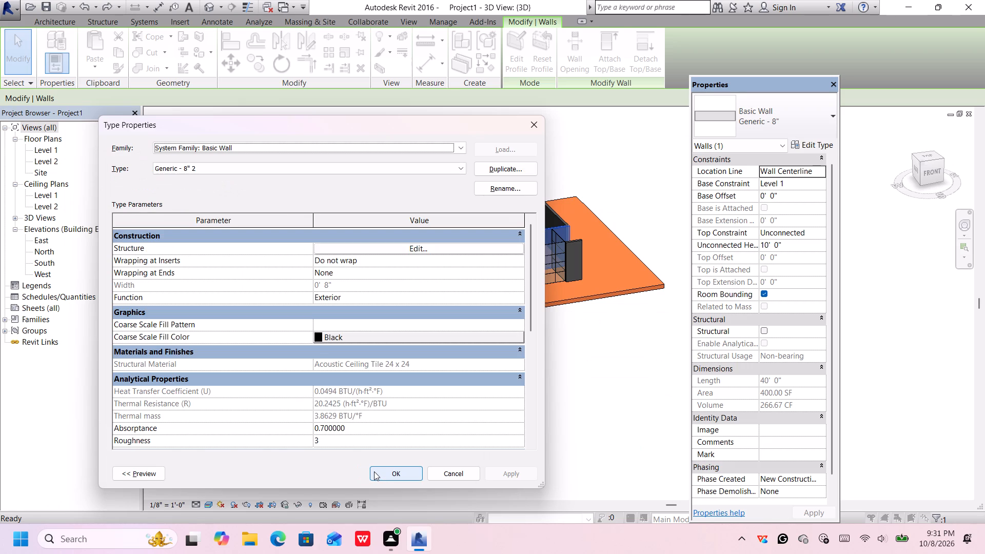
click(385, 474)
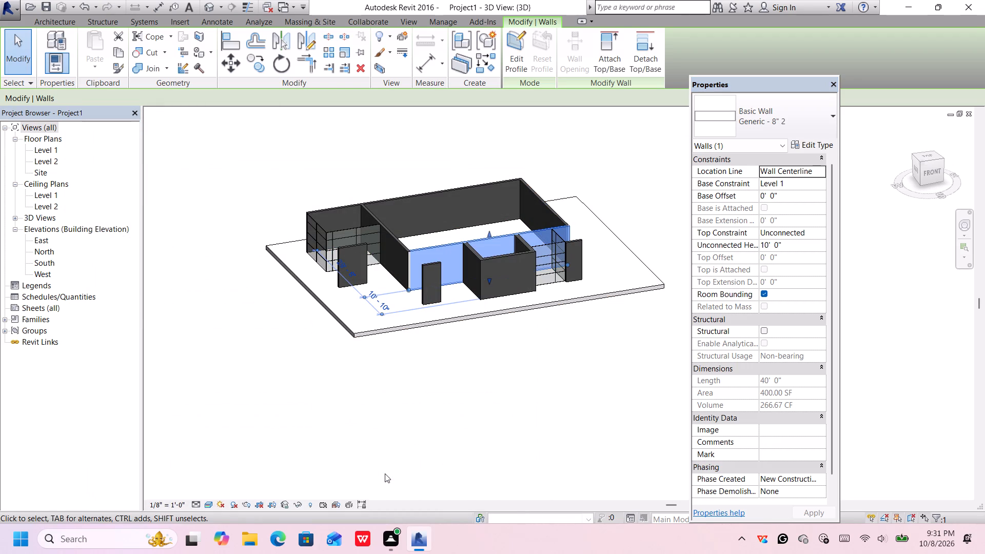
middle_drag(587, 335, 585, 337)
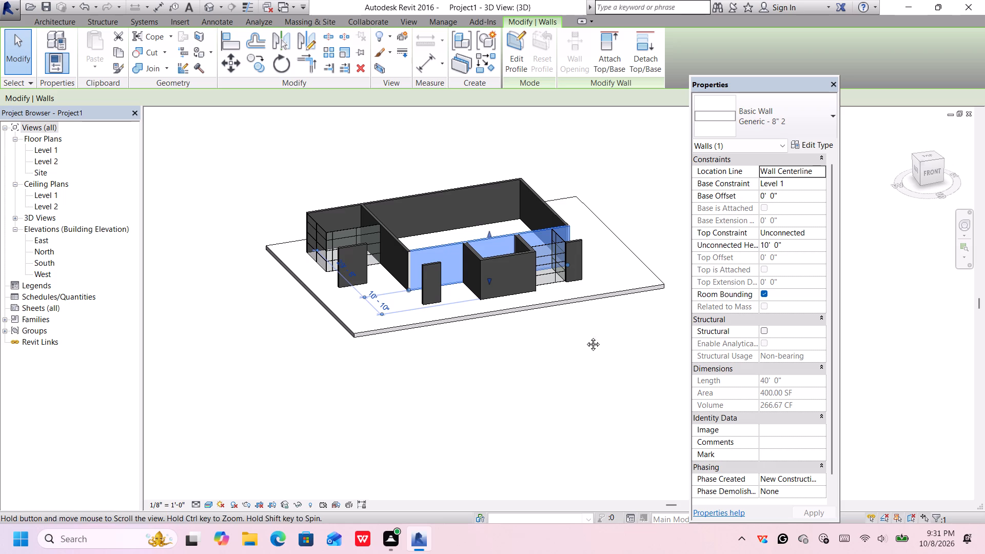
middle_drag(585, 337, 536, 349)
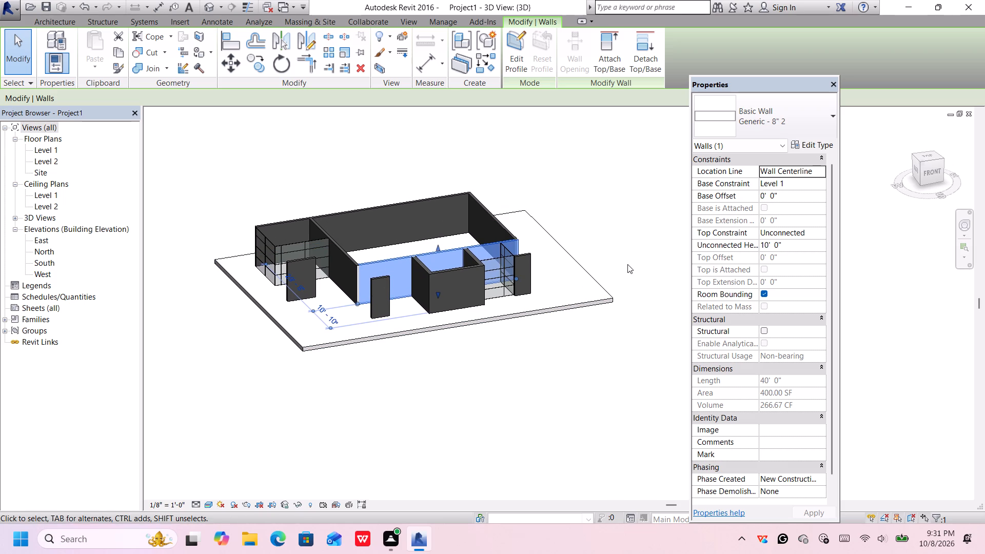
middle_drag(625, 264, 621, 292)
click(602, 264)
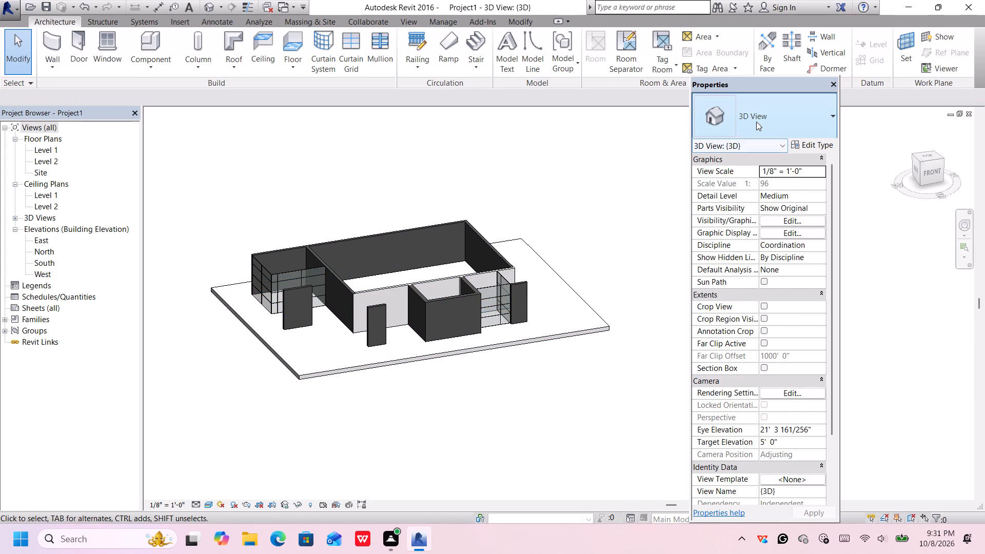
Change the long back wall and the two perpendicular walls of the main room to the Generic - 8" 2 wall type.
click(776, 116)
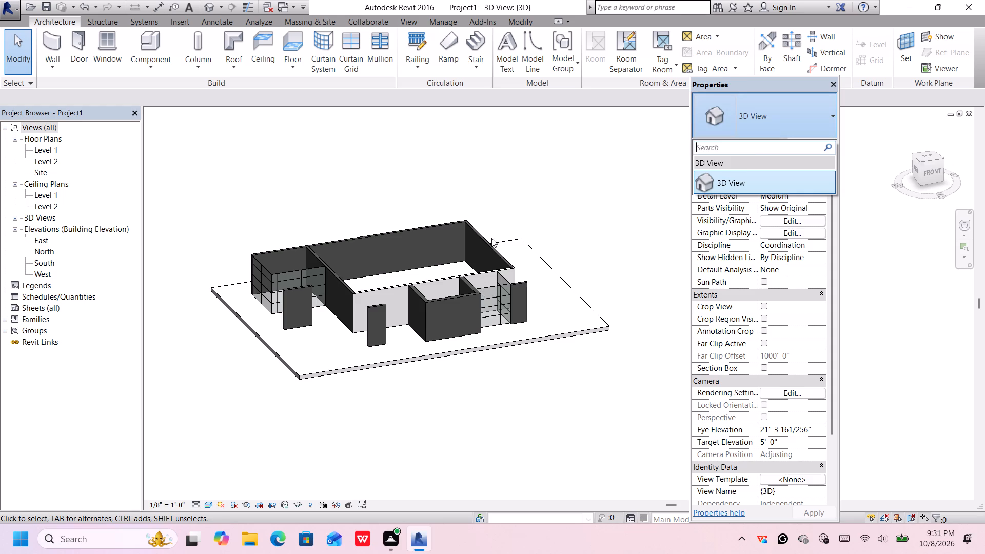
click(467, 237)
click(775, 115)
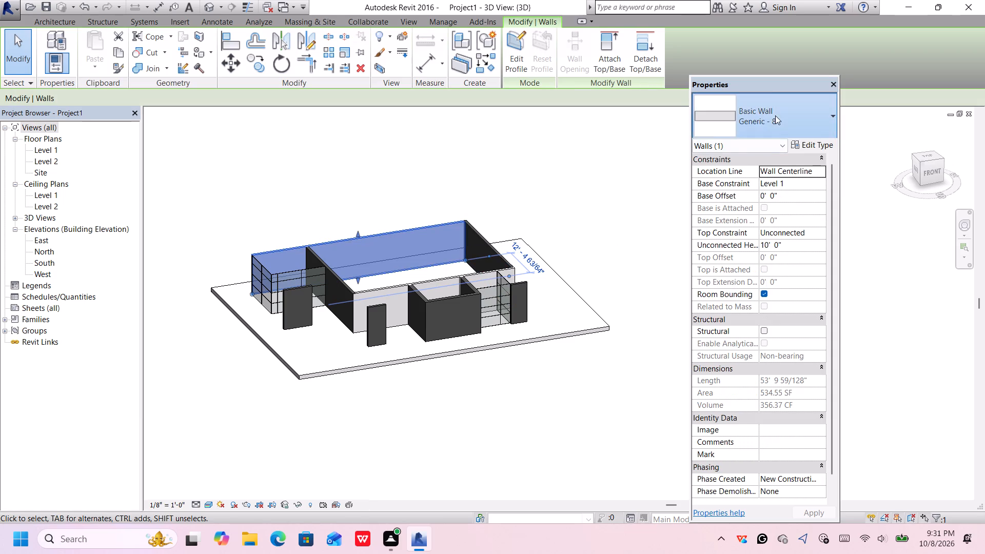
click(769, 217)
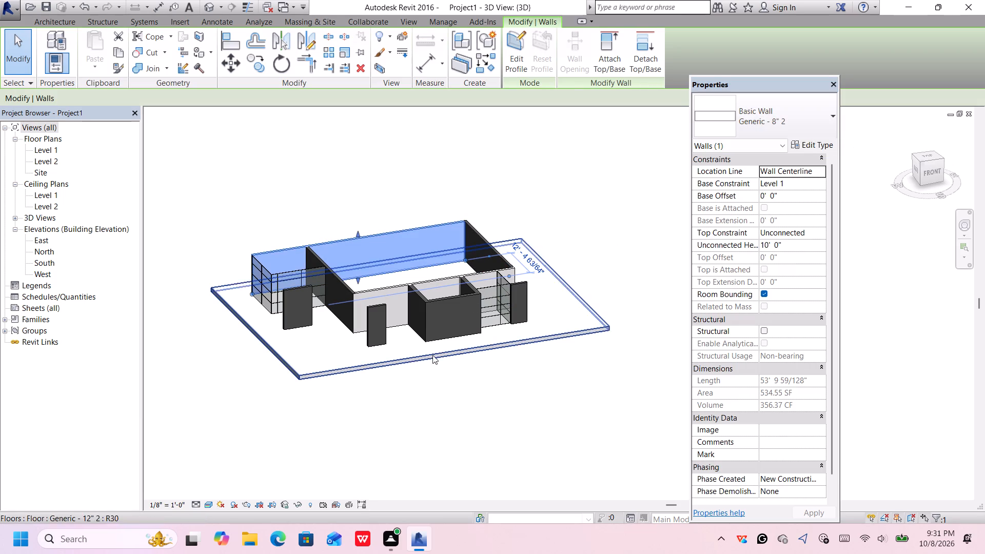
scroll(318, 274, up, 3)
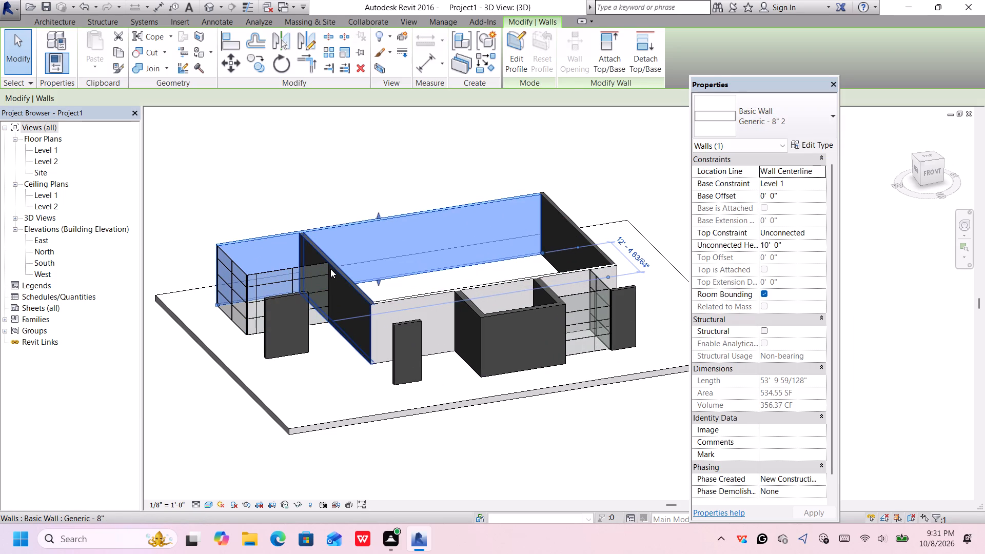
click(334, 275)
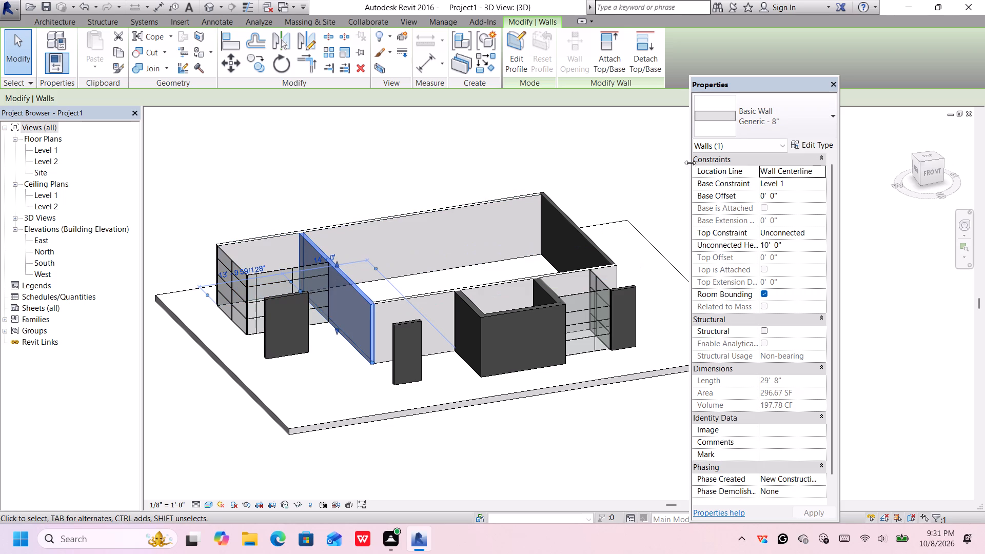
click(744, 119)
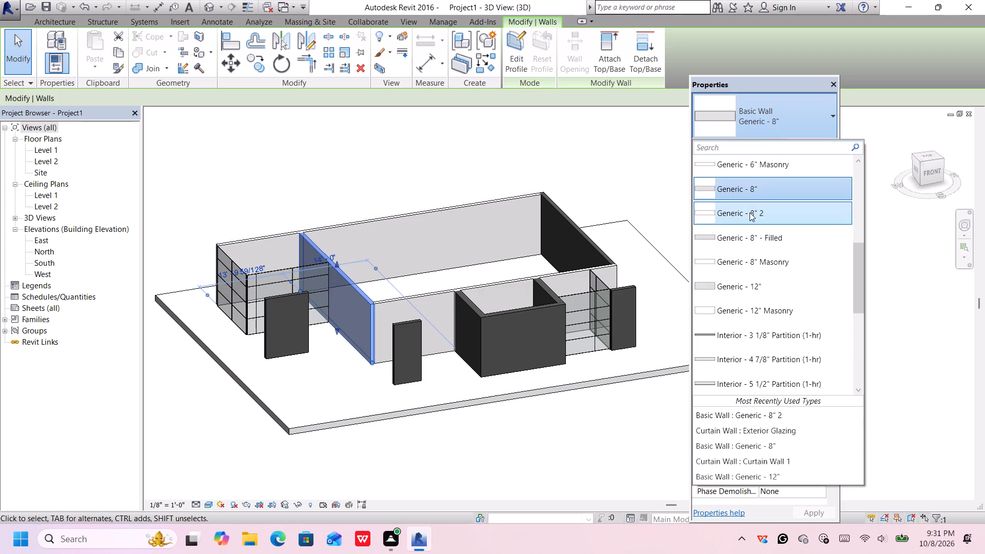
click(750, 209)
click(569, 220)
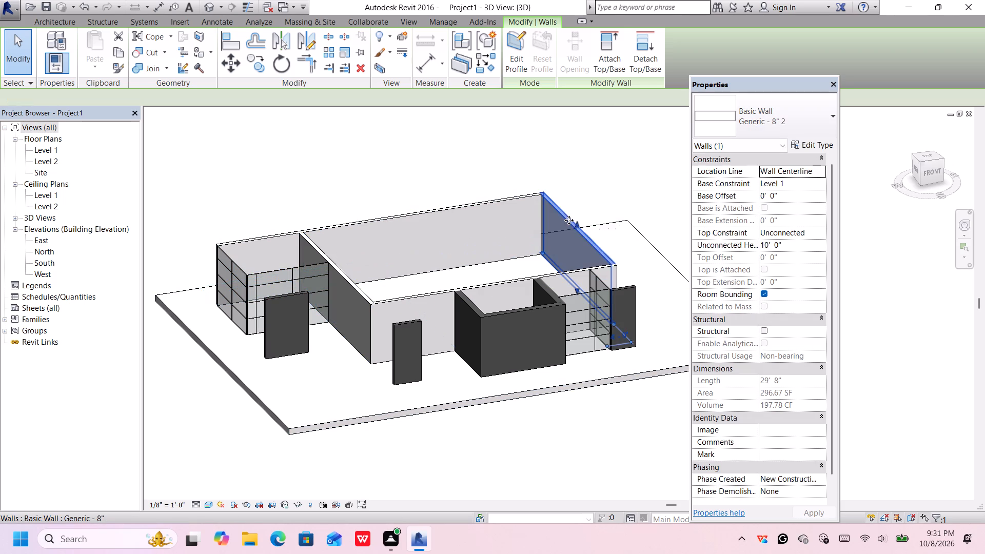
click(773, 121)
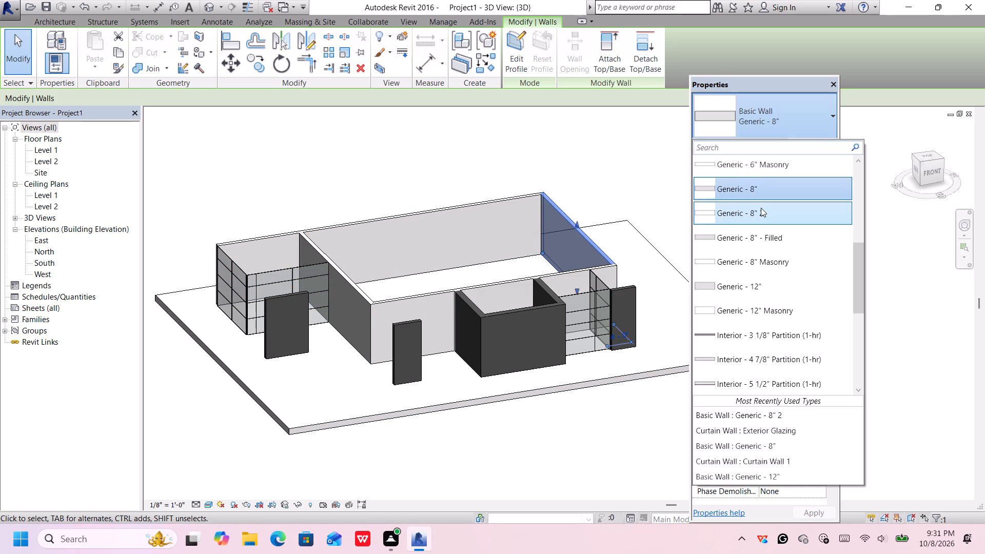
click(761, 208)
drag(558, 440, 564, 440)
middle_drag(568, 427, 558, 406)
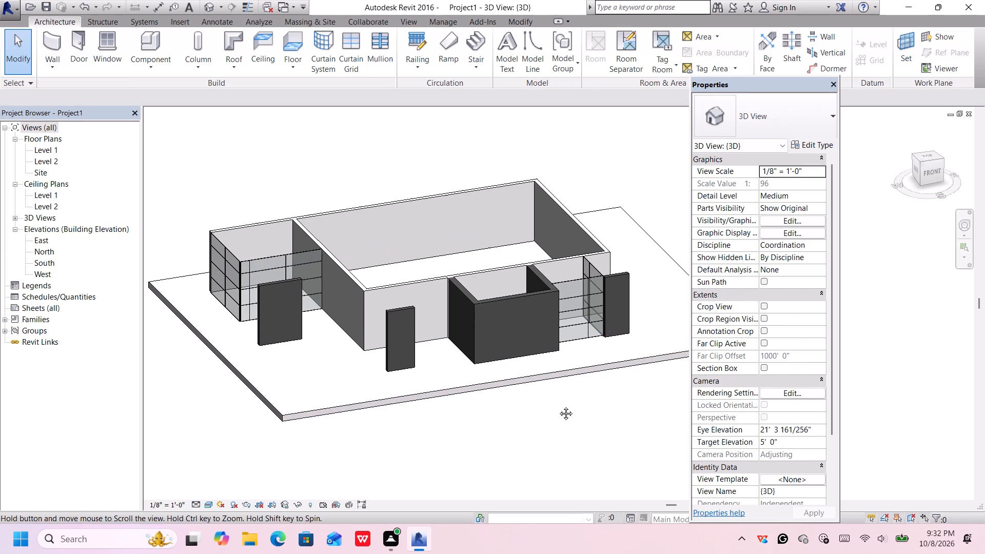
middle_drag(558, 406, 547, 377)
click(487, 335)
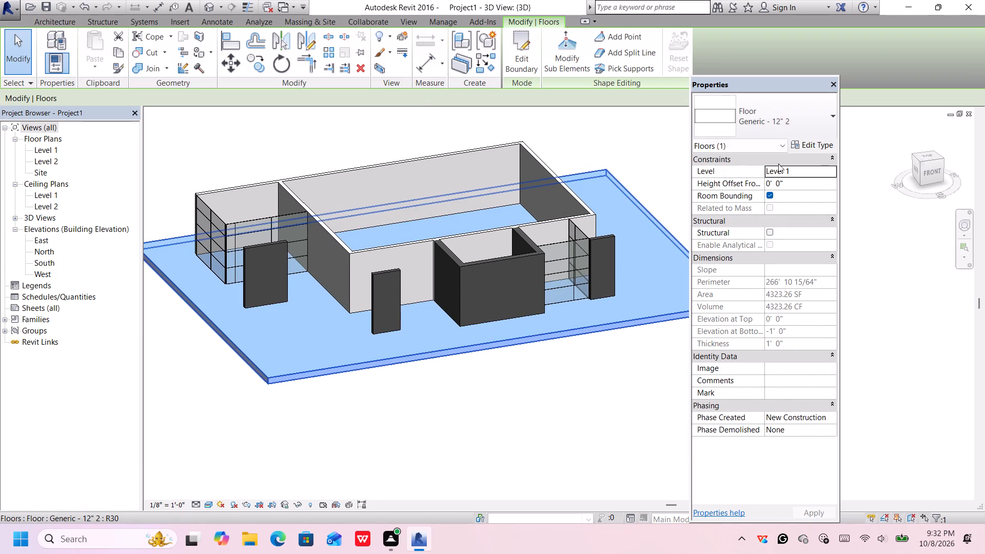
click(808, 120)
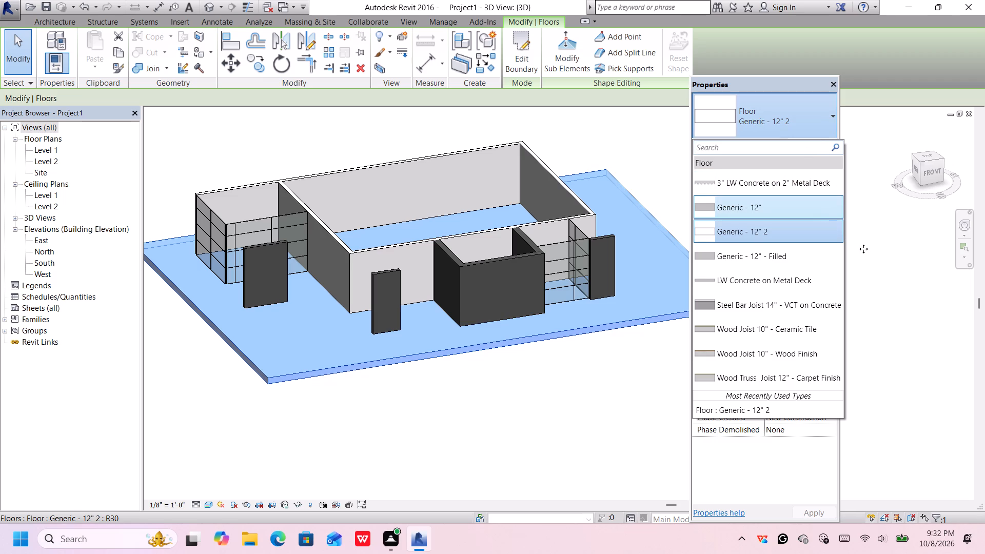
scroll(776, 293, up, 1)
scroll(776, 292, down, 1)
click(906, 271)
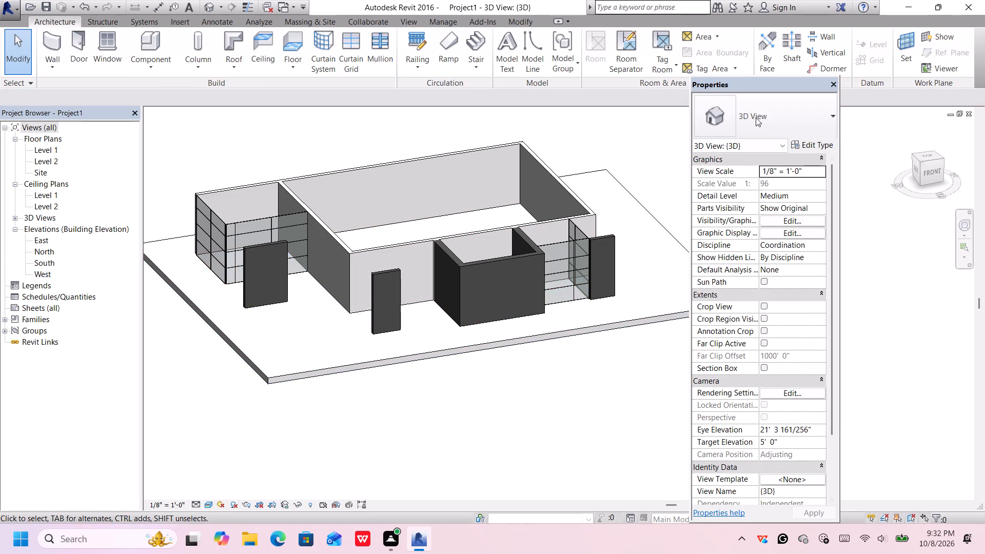
Open the material choices and the appearance asset library for the structure layer of the floor type Generic - 12" 2.
click(624, 316)
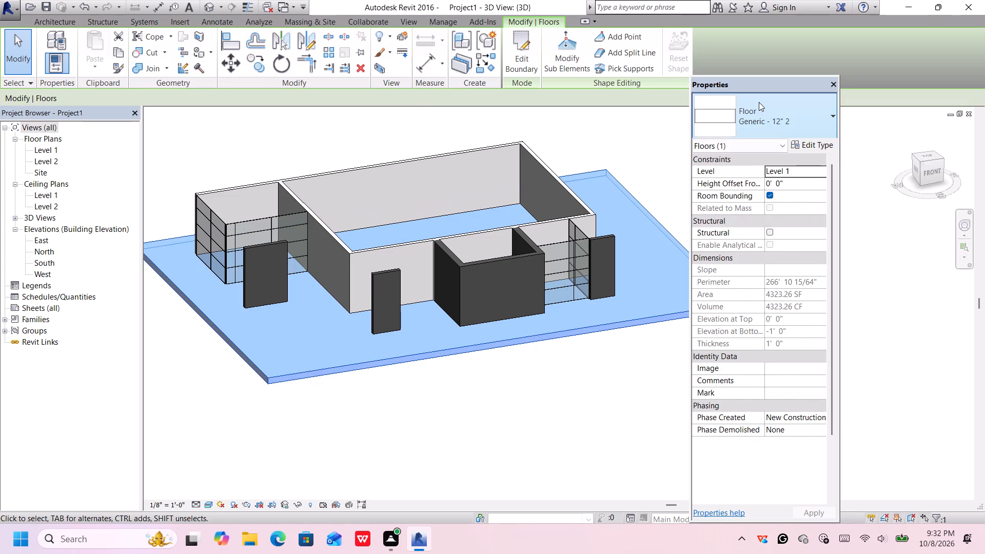
click(807, 146)
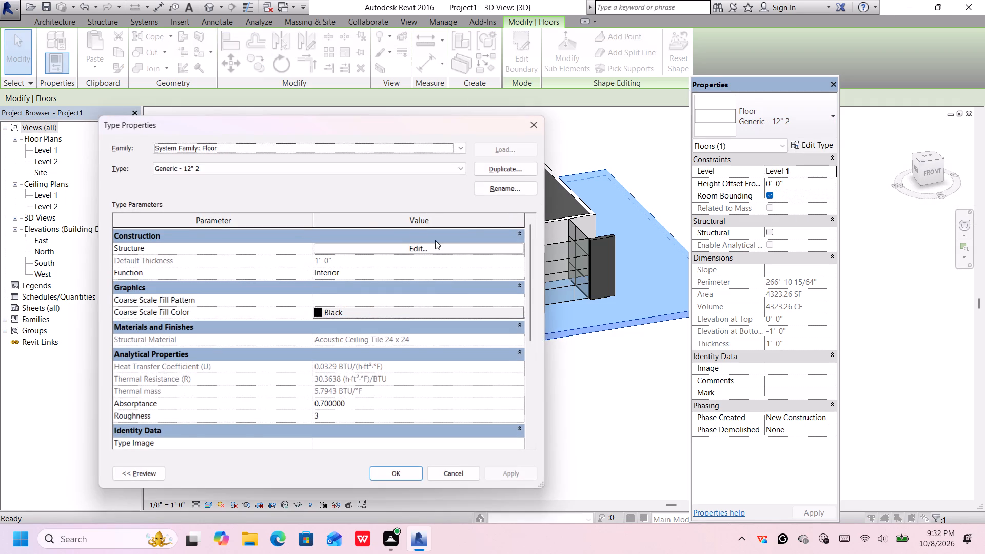
click(498, 172)
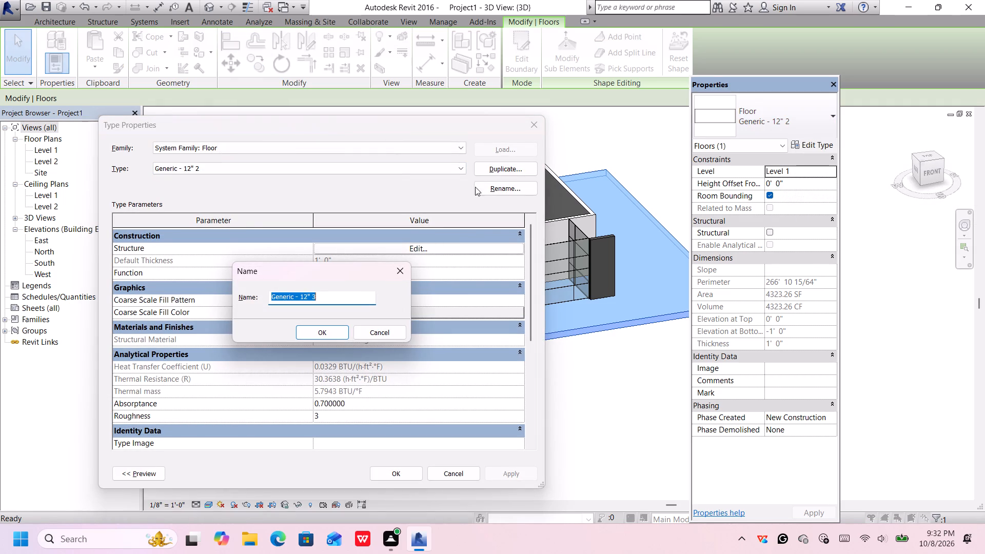
click(400, 270)
click(410, 253)
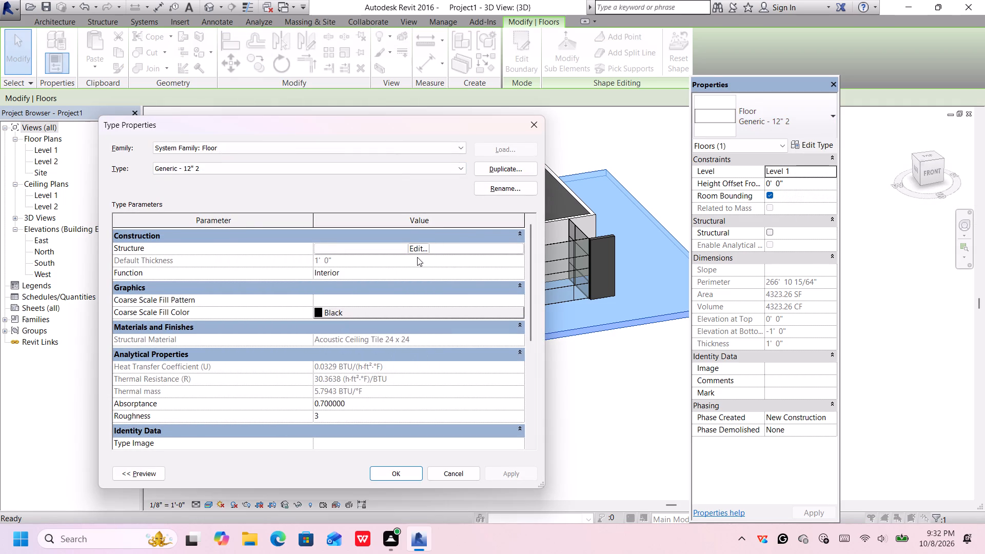
click(419, 245)
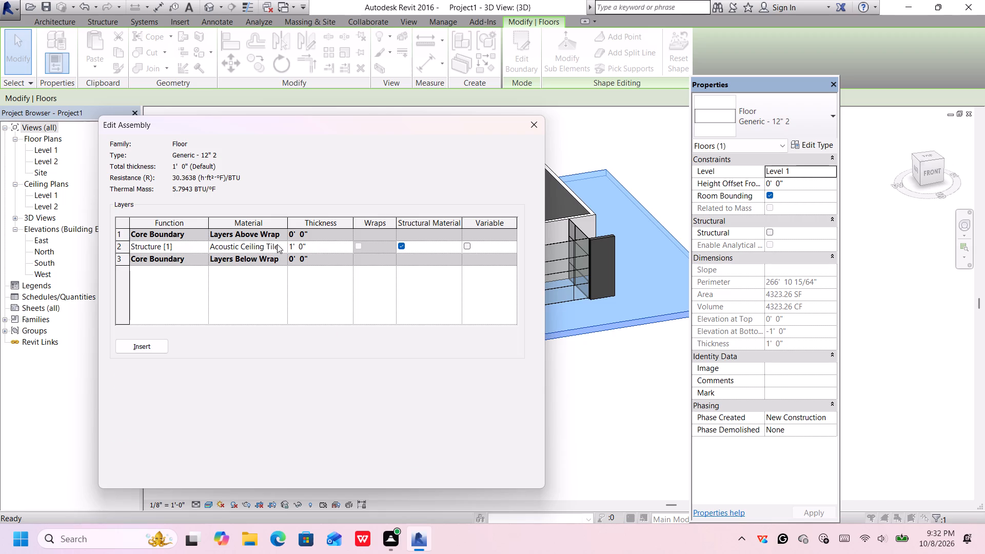
click(279, 248)
click(284, 245)
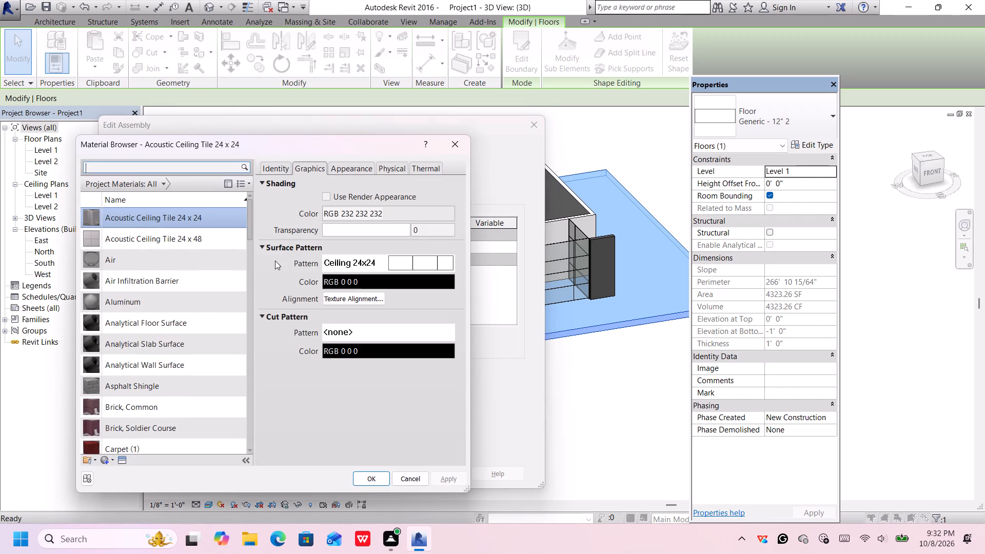
scroll(172, 261, down, 2)
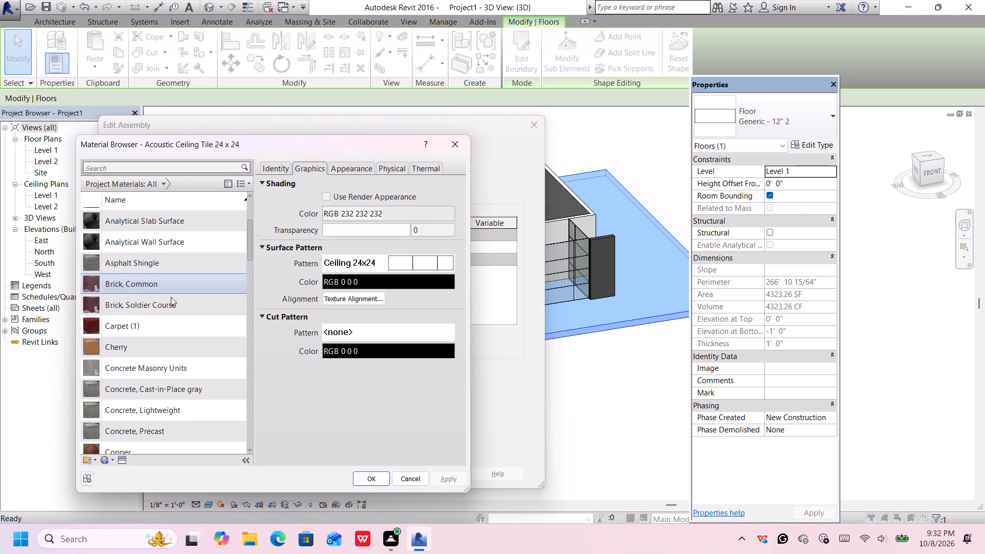
scroll(171, 298, down, 1)
scroll(165, 365, down, 5)
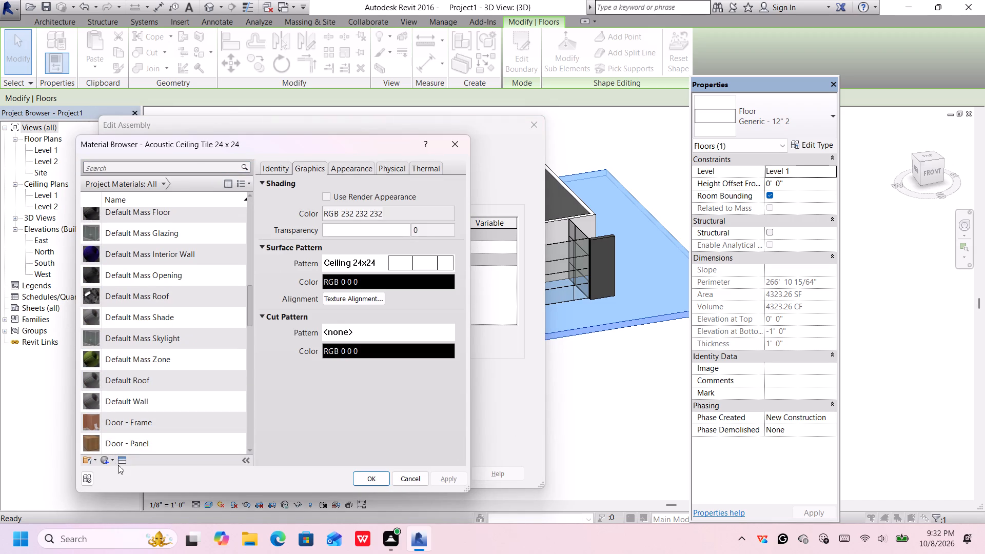
click(122, 460)
Search the asset library for orange and apply the Sienna wall paint to the Acoustic Ceiling Tile 24 x 24 material.
scroll(616, 369, down, 3)
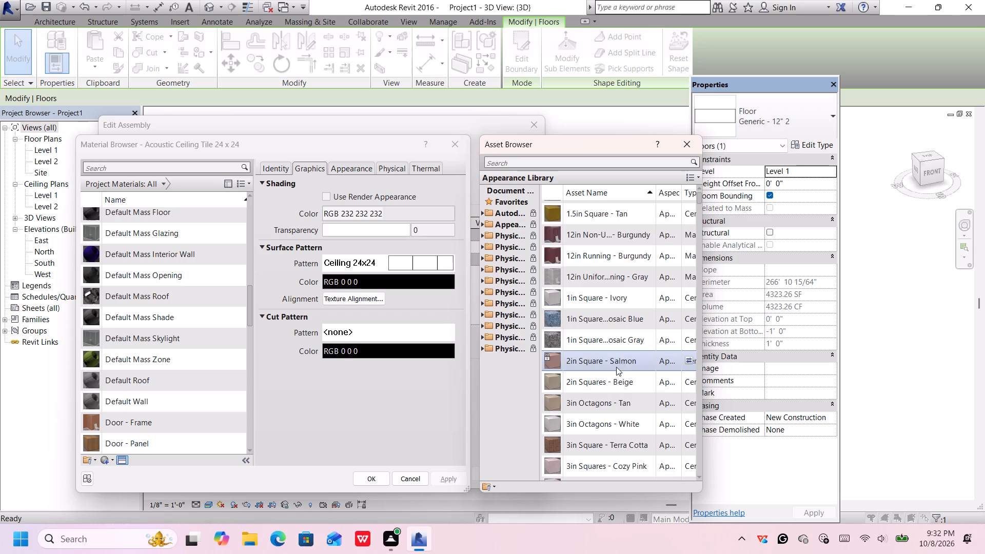
scroll(616, 367, down, 3)
click(576, 167)
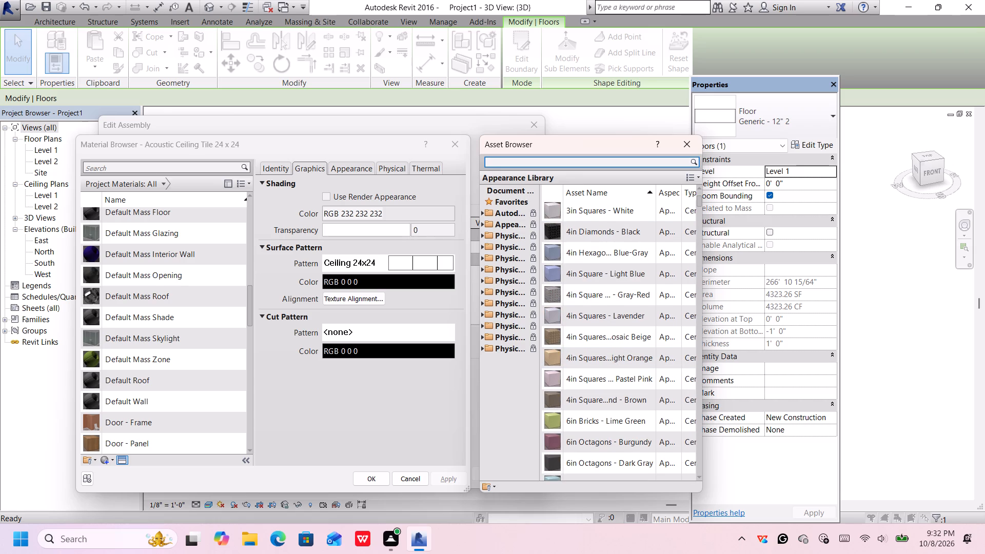
text(ora)
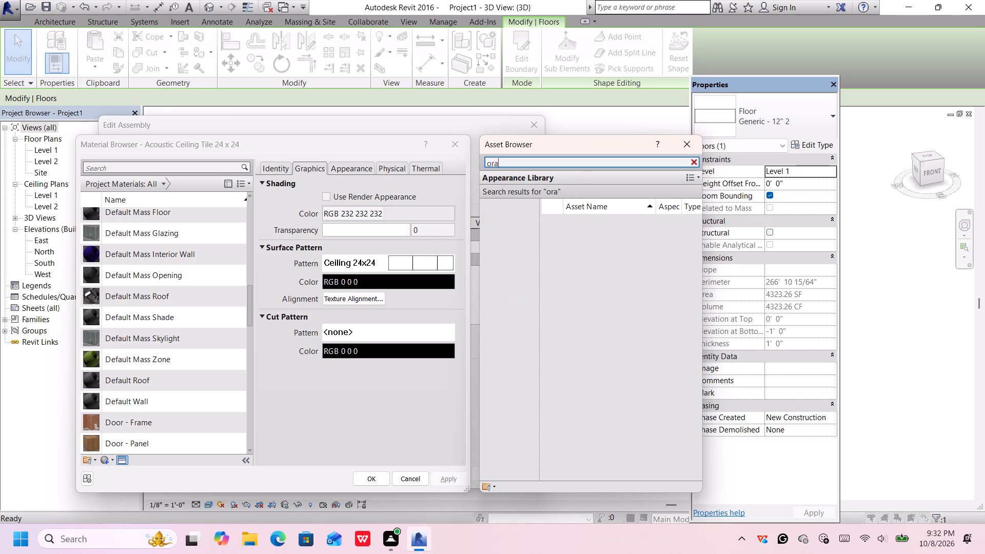
key(n)
key(g)
key(e)
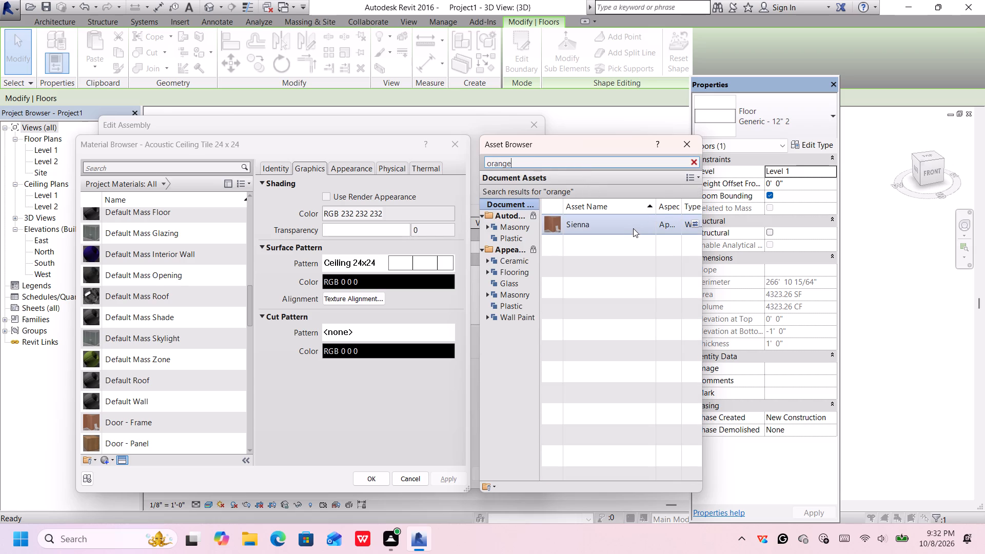
drag(634, 227, 640, 232)
double_click(612, 226)
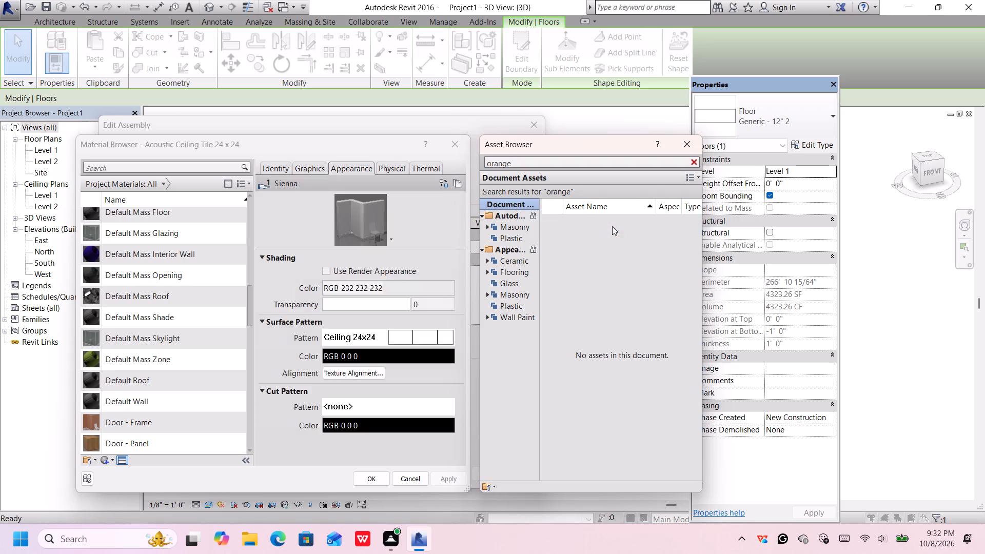
scroll(363, 247, up, 1)
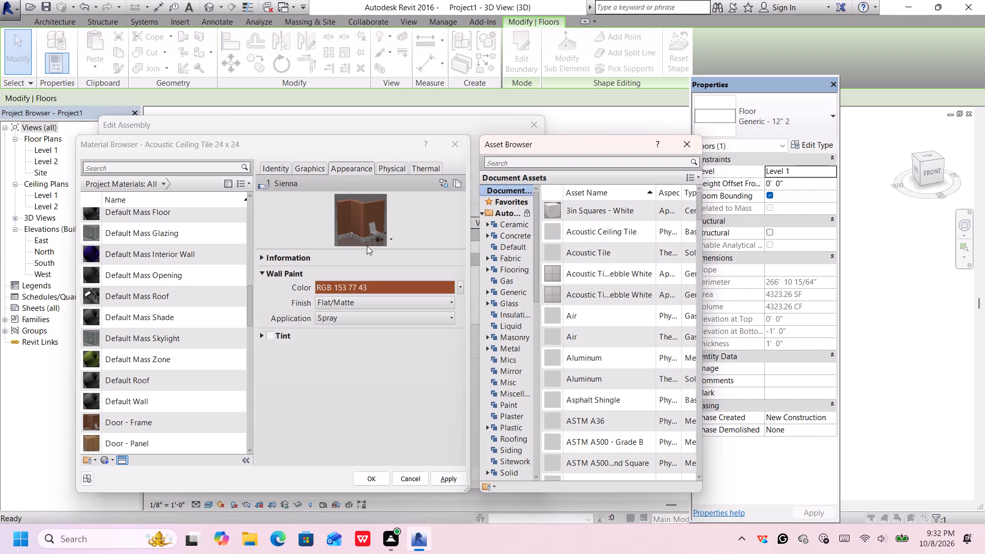
scroll(367, 246, up, 1)
Recolor the Sienna wall paint orange, RGB 255 128 64, and accept the material for the floor's structure layer.
click(462, 287)
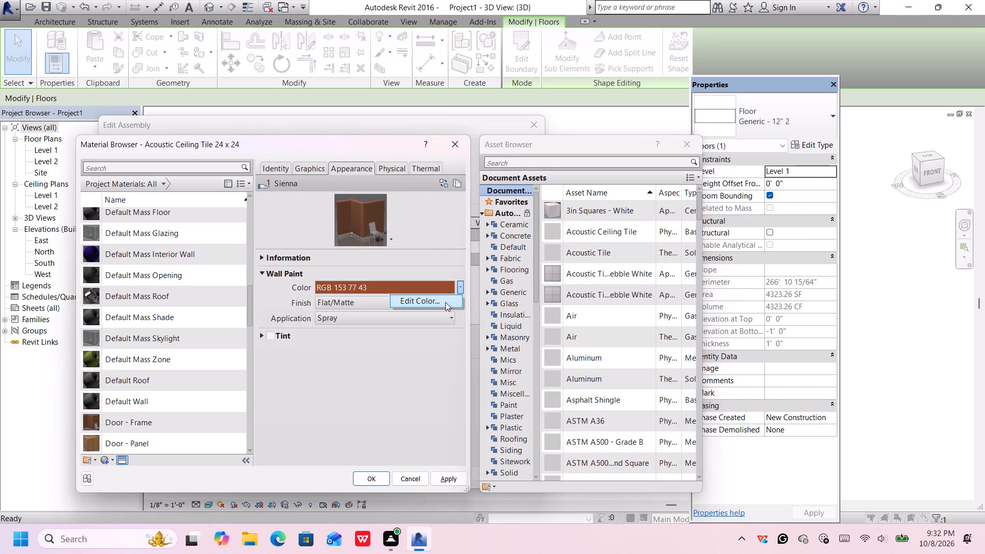
click(444, 303)
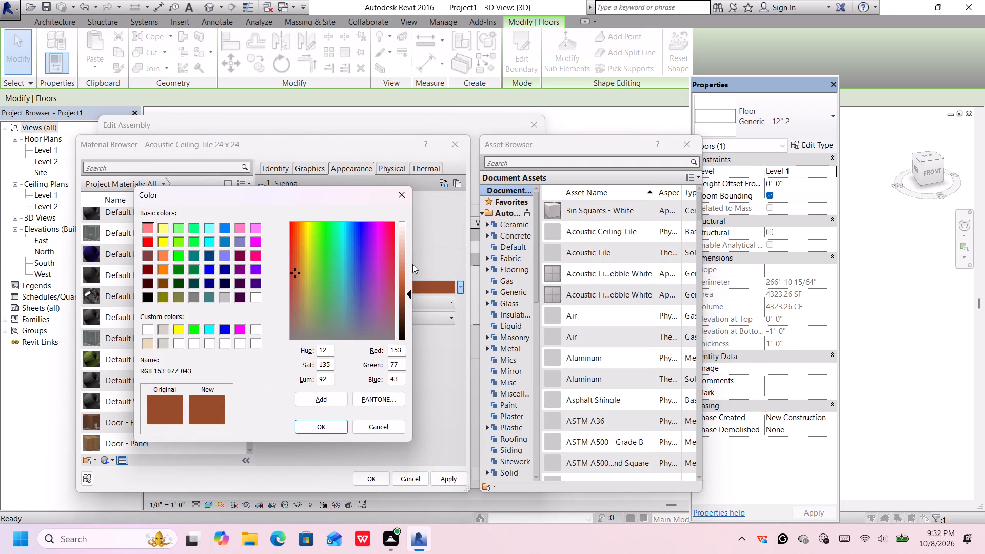
click(402, 278)
click(406, 268)
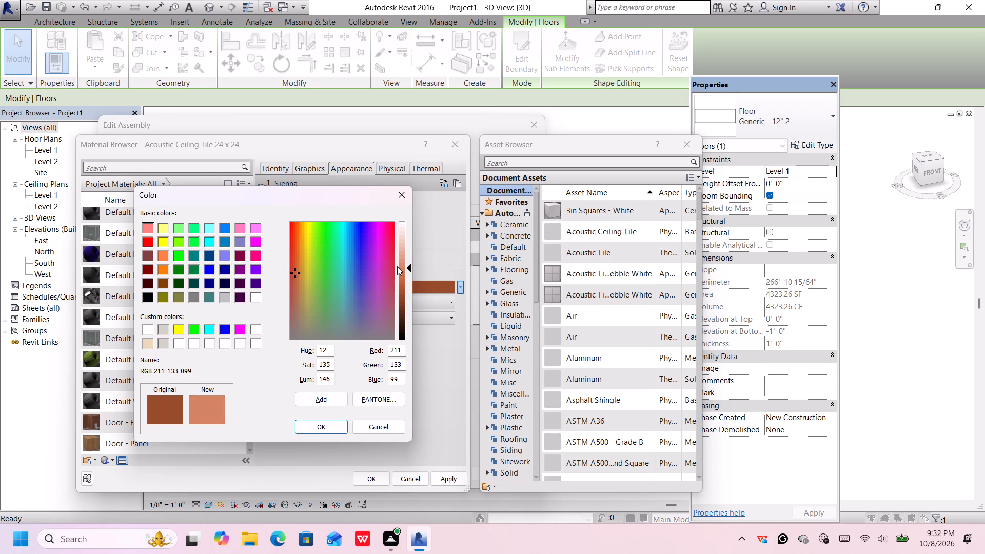
click(162, 253)
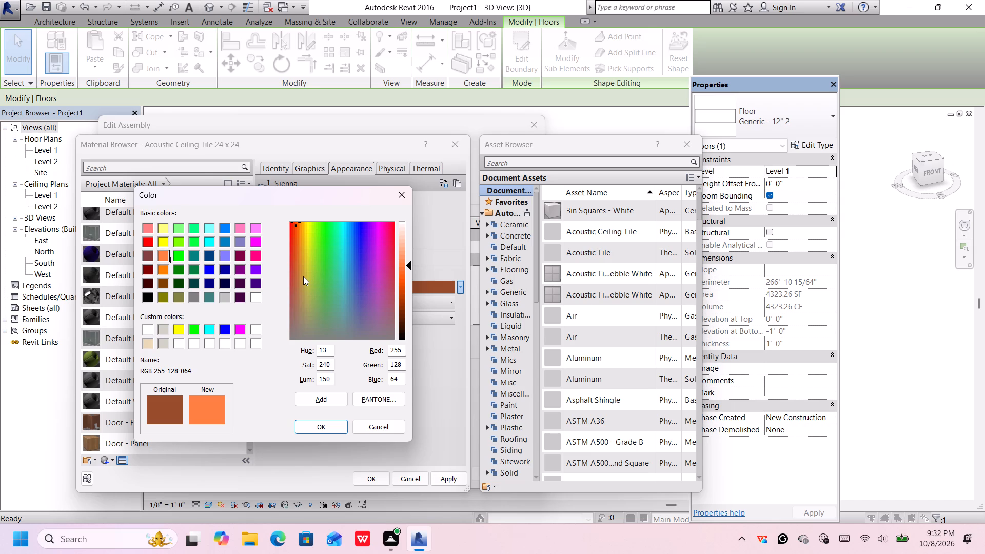
drag(338, 430, 343, 436)
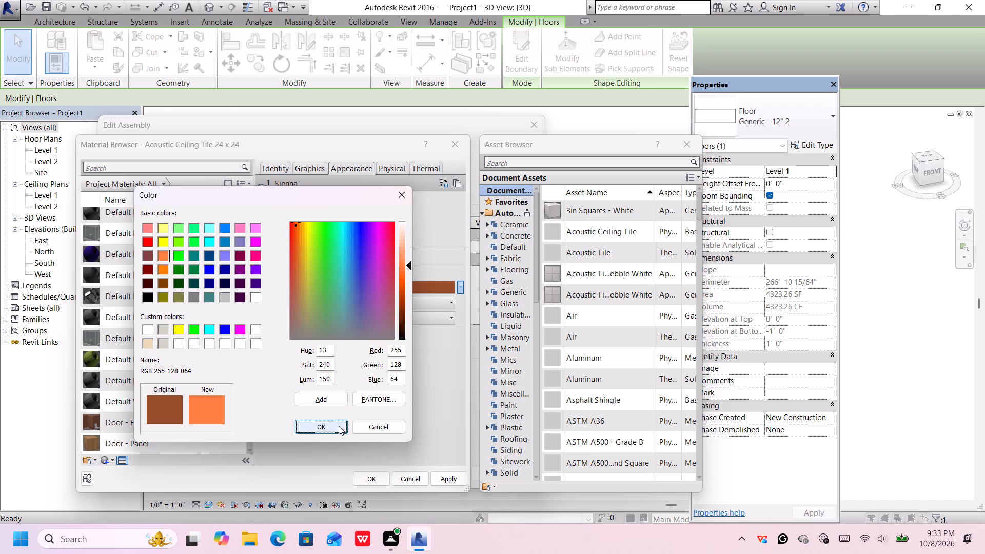
click(338, 425)
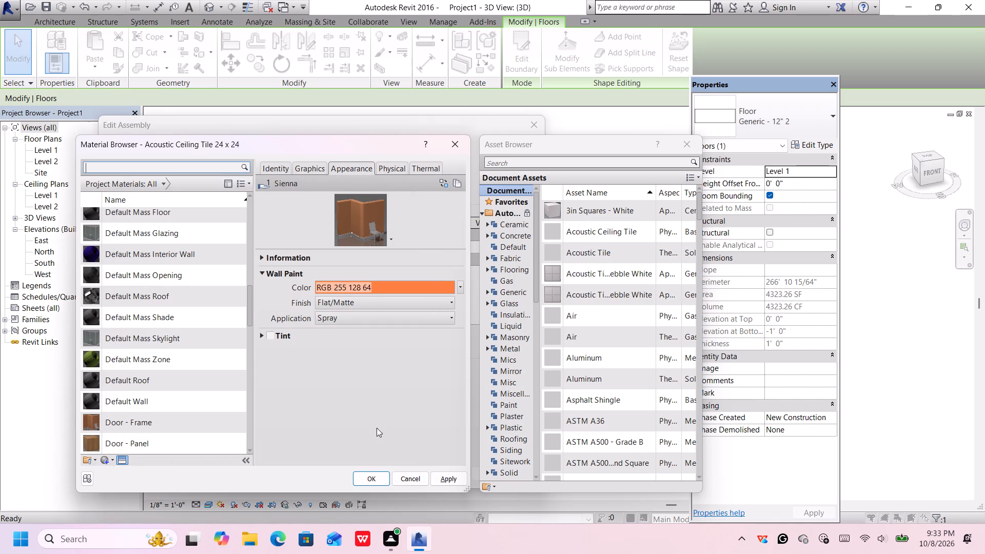
click(377, 481)
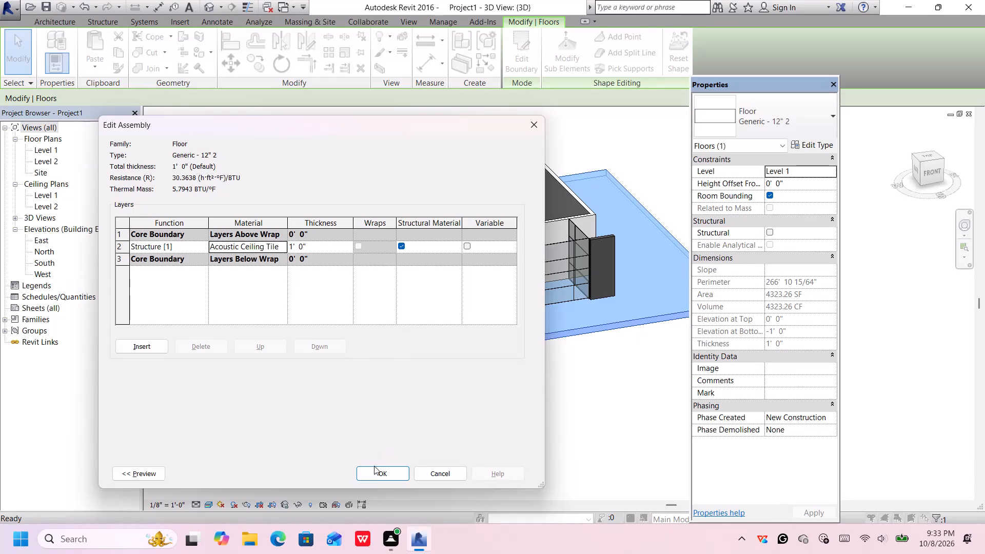
click(372, 468)
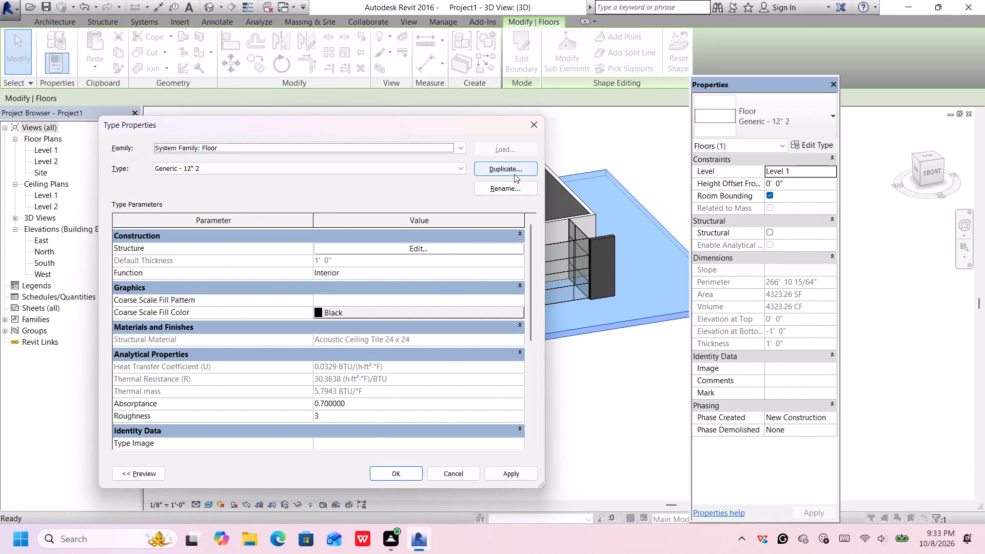
Duplicate the floor type Generic - 12" 2 as Generic - 12" 3 and apply it to the selected floor.
click(513, 170)
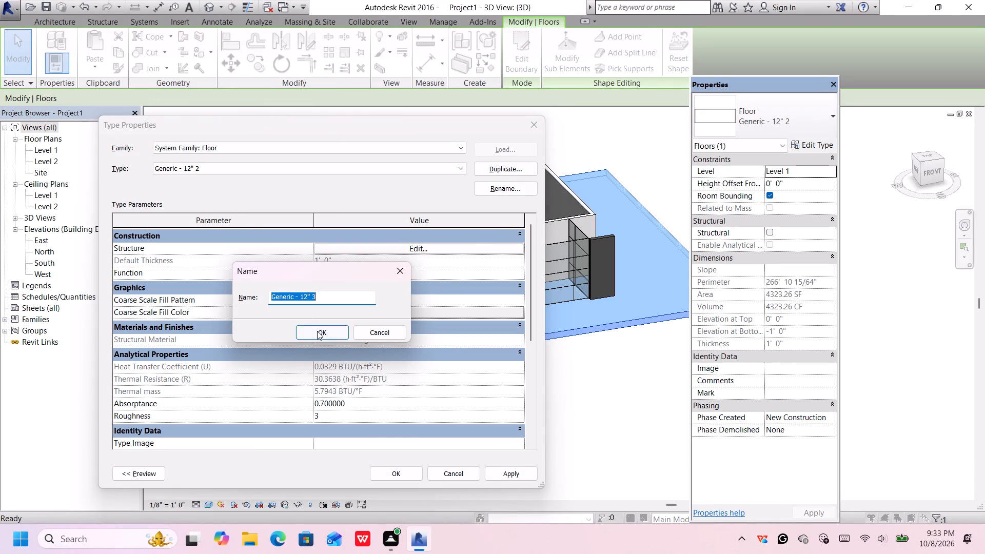
click(317, 331)
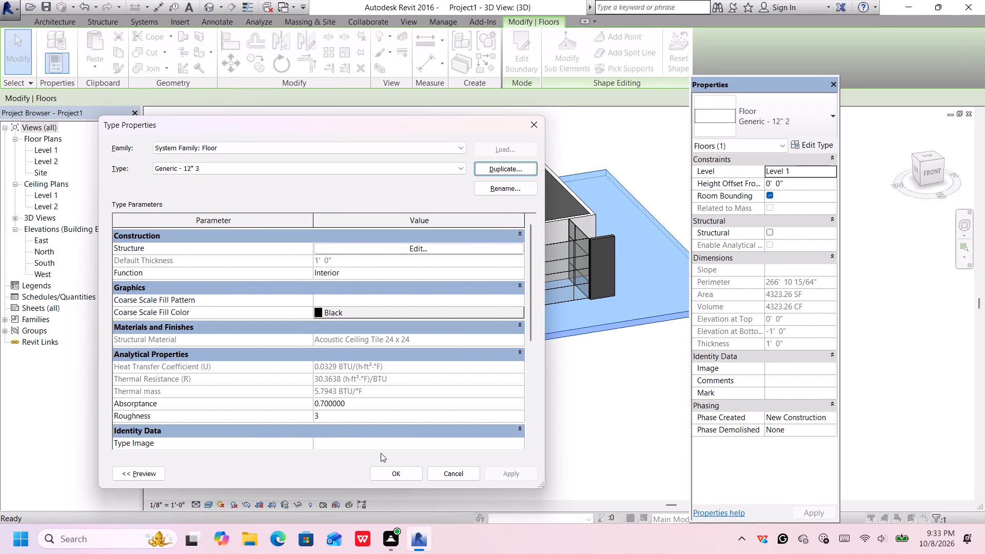
click(397, 473)
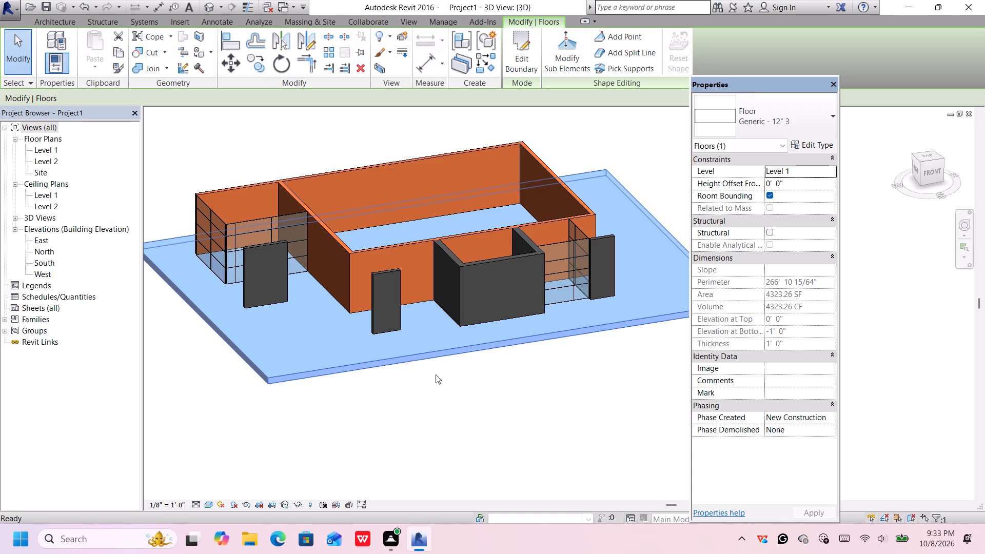
scroll(436, 373, down, 1)
click(416, 406)
Examine the colors of the floor and walls from several angles in the 3D view.
middle_drag(441, 391, 408, 369)
middle_drag(404, 354, 397, 347)
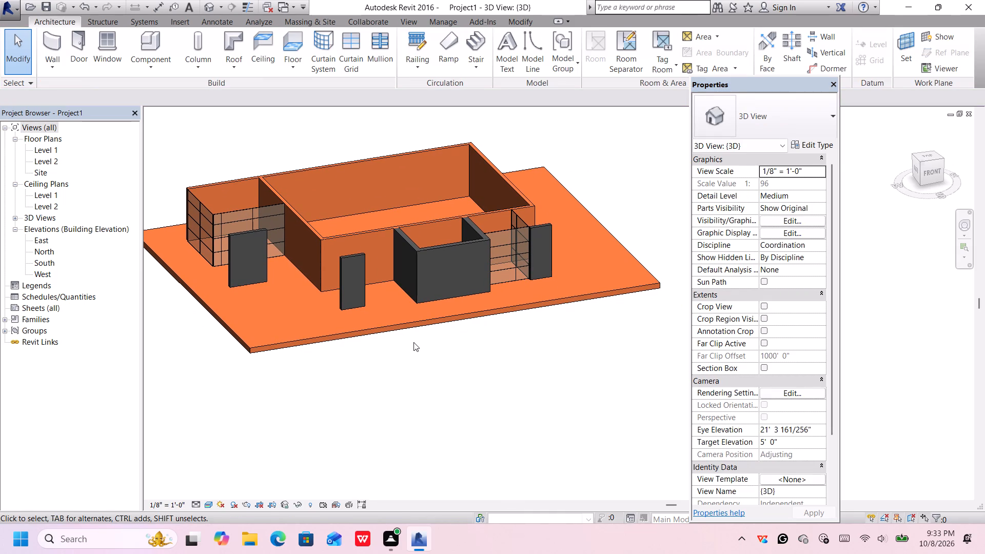
middle_drag(413, 343, 419, 357)
middle_drag(426, 378, 425, 376)
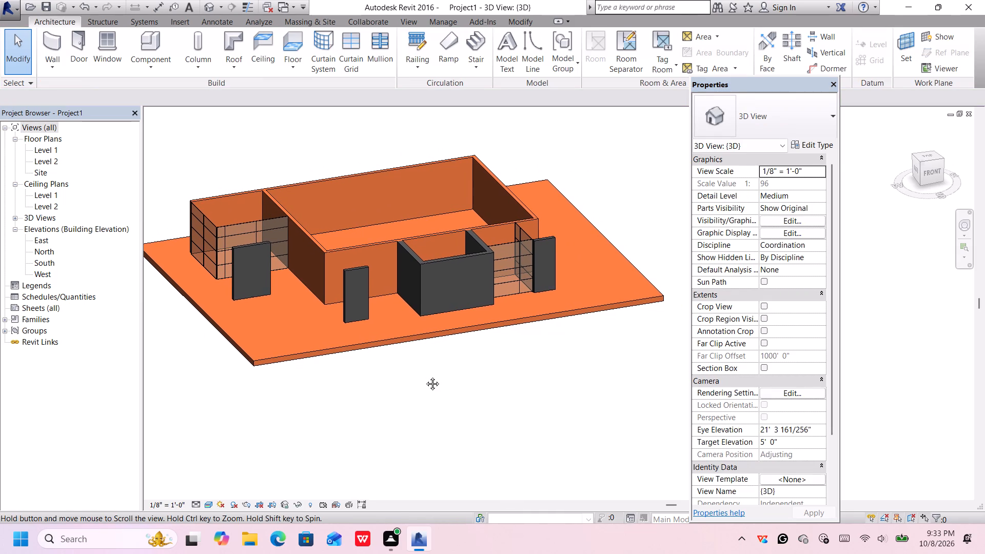
middle_drag(425, 376, 424, 389)
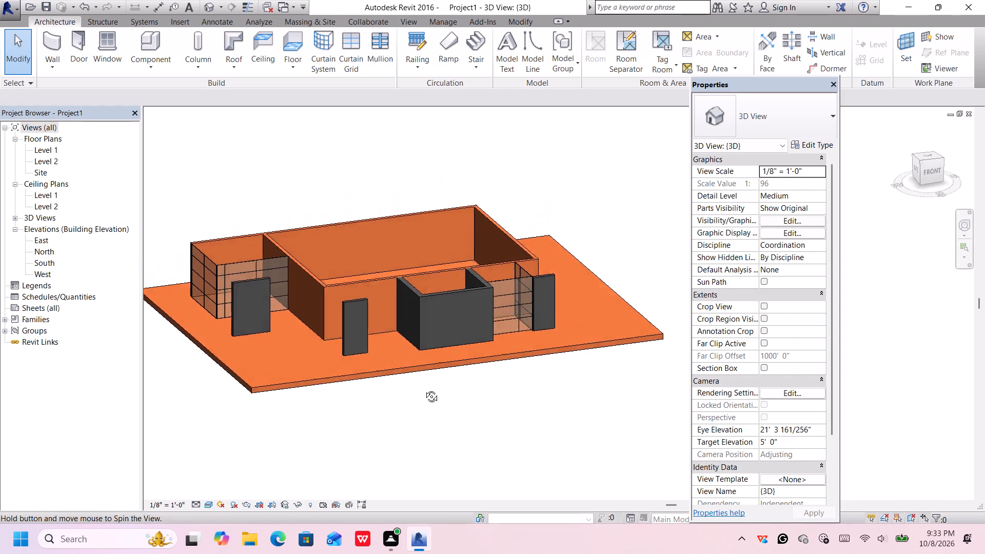
middle_drag(424, 389, 503, 503)
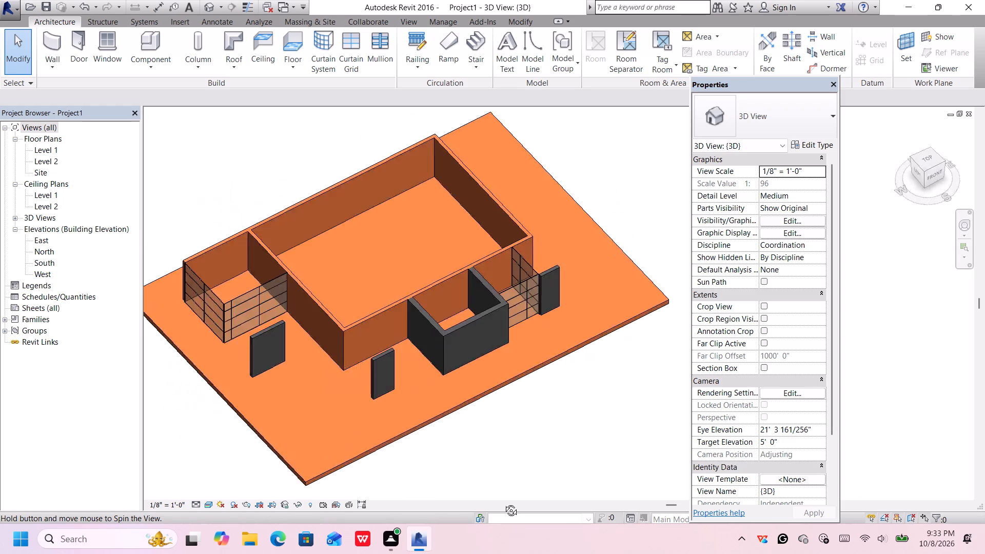
middle_drag(503, 503, 608, 452)
shift+middle_drag(524, 453, 265, 453)
shift+scroll(271, 453, down, 1)
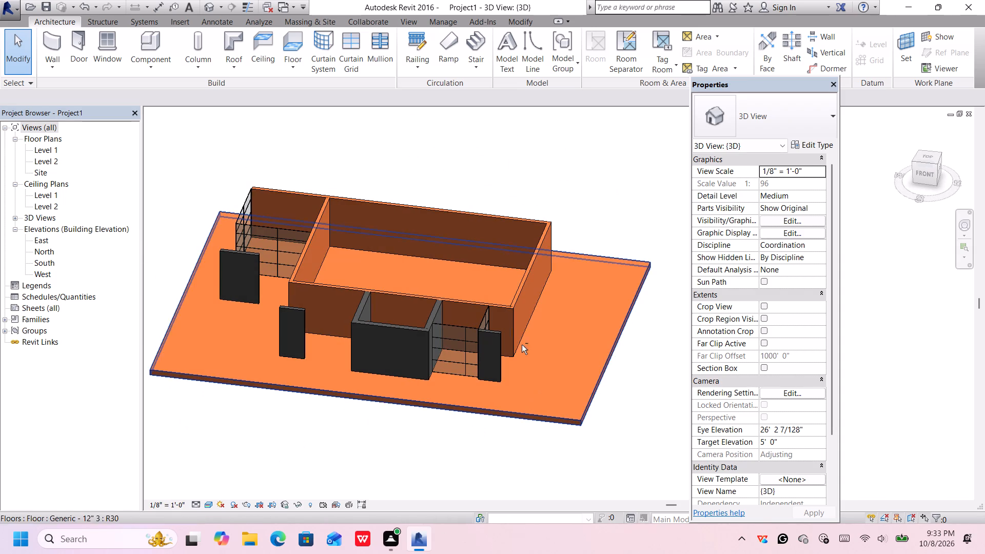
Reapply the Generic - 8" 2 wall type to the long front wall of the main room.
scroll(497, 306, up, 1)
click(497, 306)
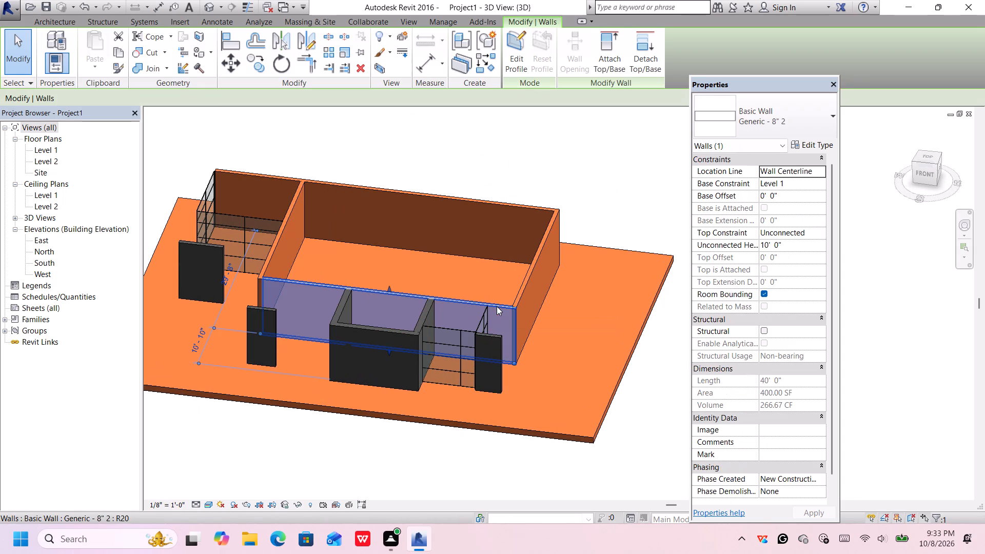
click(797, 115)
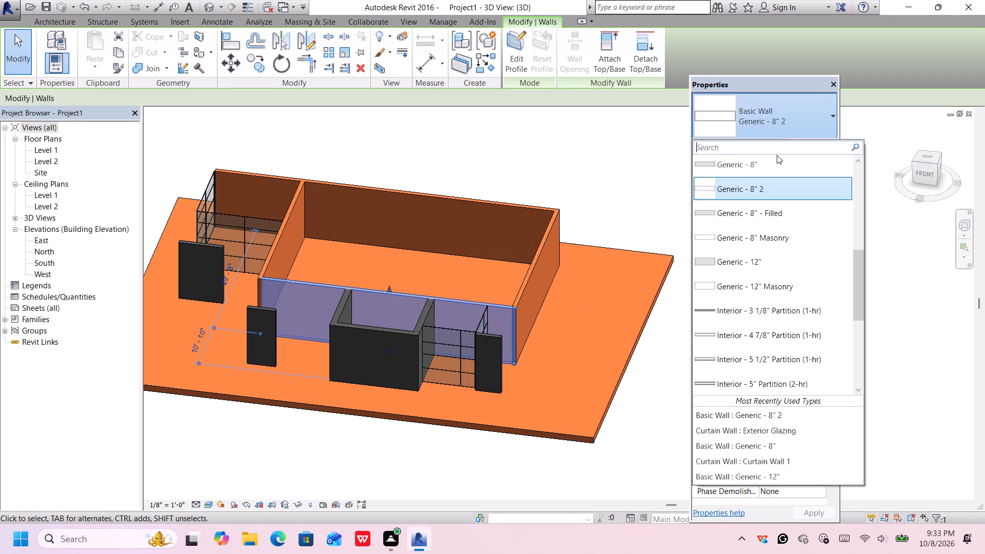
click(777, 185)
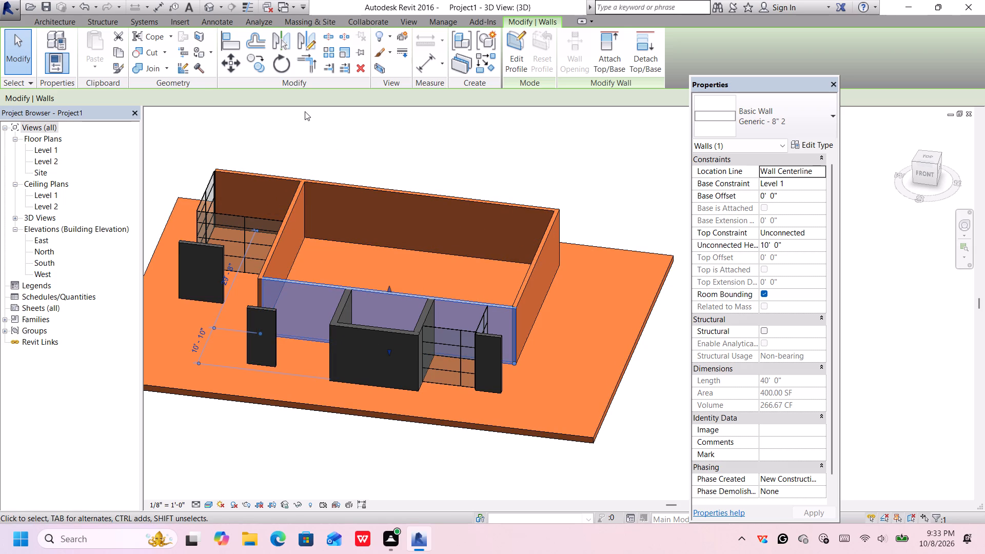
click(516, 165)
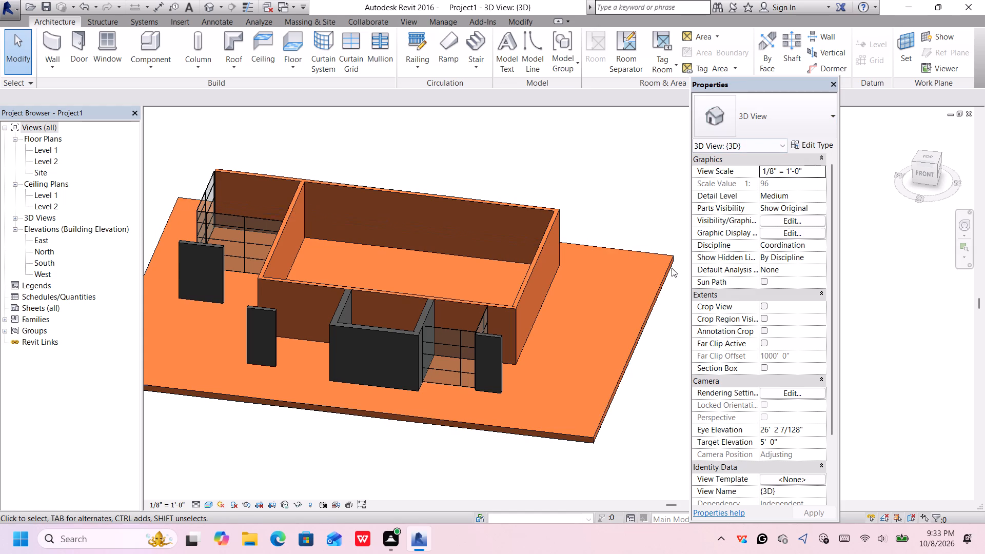
Change the floor slab to the Generic - 12" 2 floor type.
click(607, 375)
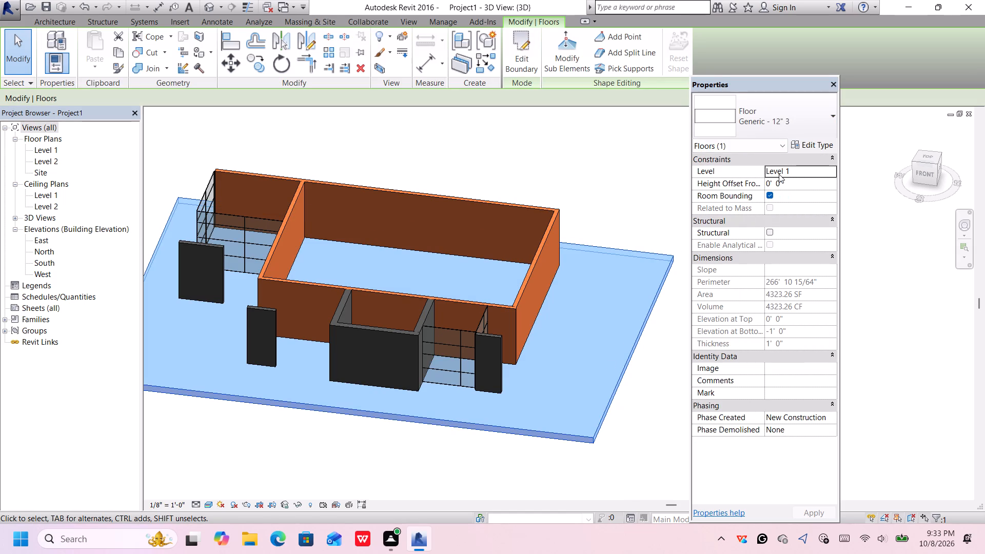
click(811, 122)
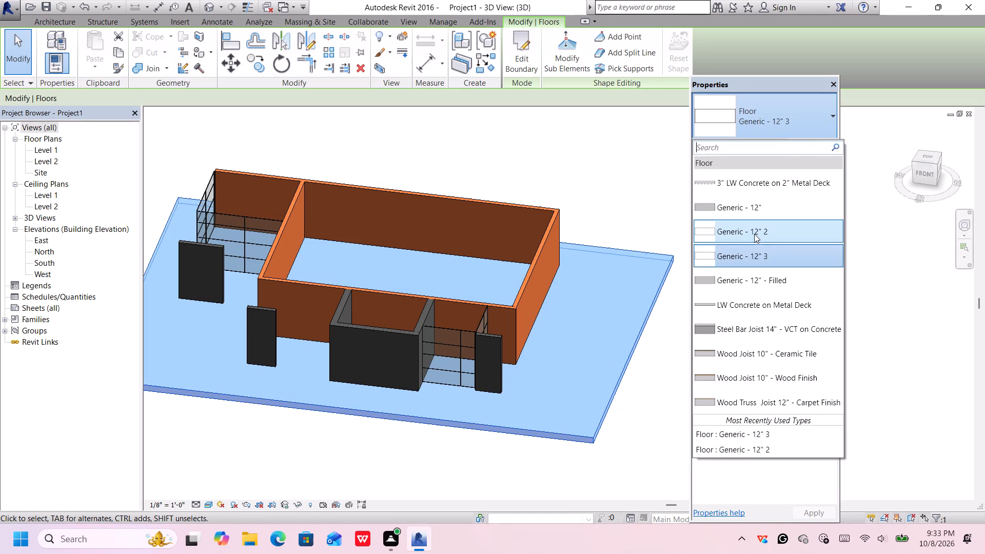
click(754, 234)
click(610, 187)
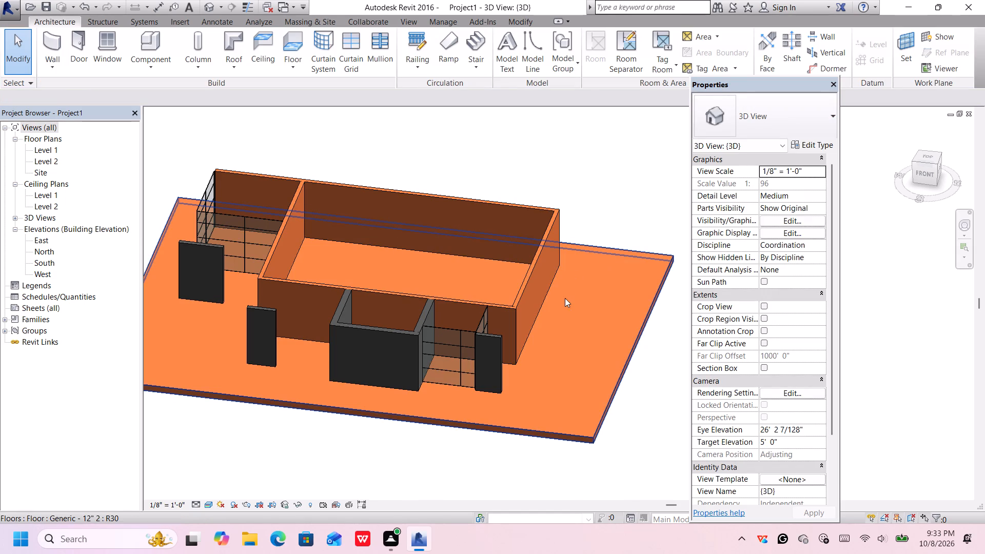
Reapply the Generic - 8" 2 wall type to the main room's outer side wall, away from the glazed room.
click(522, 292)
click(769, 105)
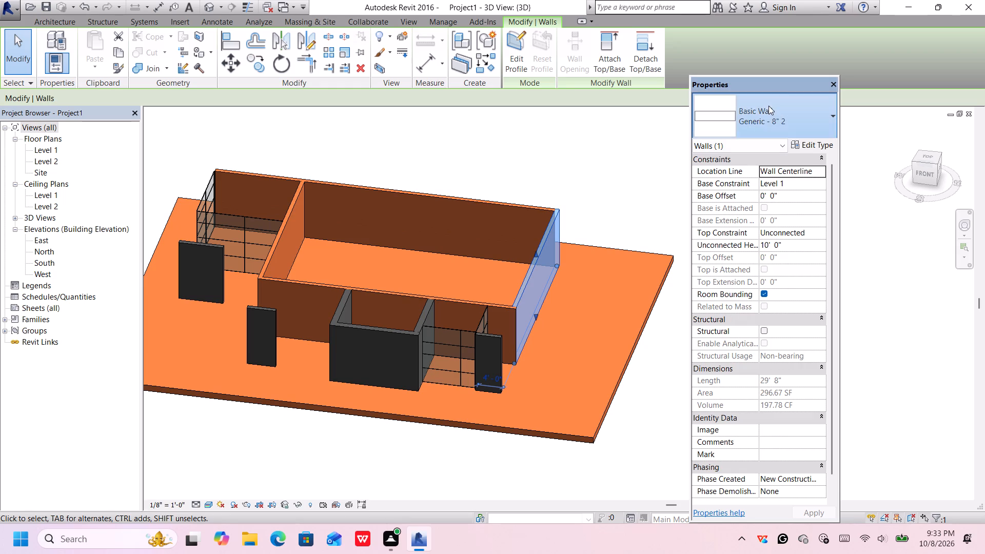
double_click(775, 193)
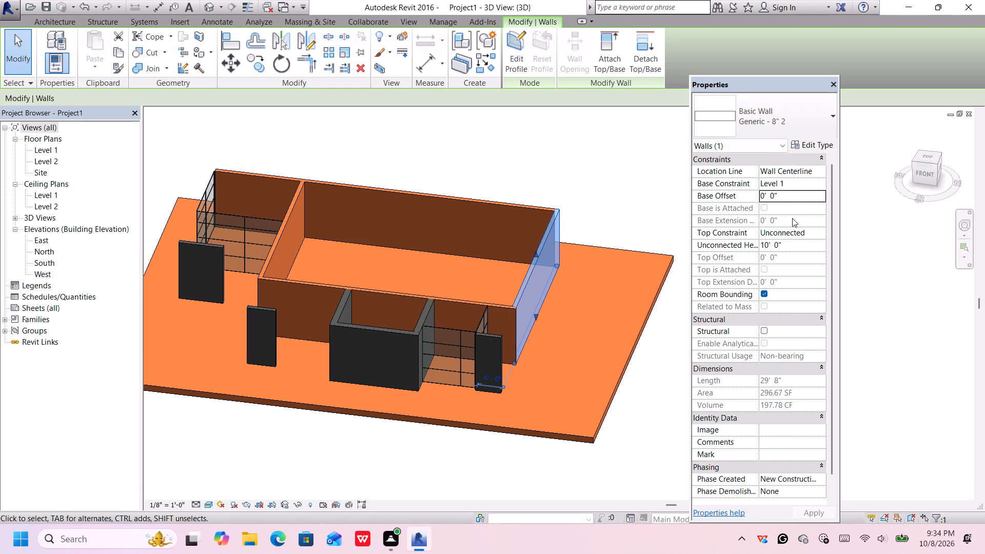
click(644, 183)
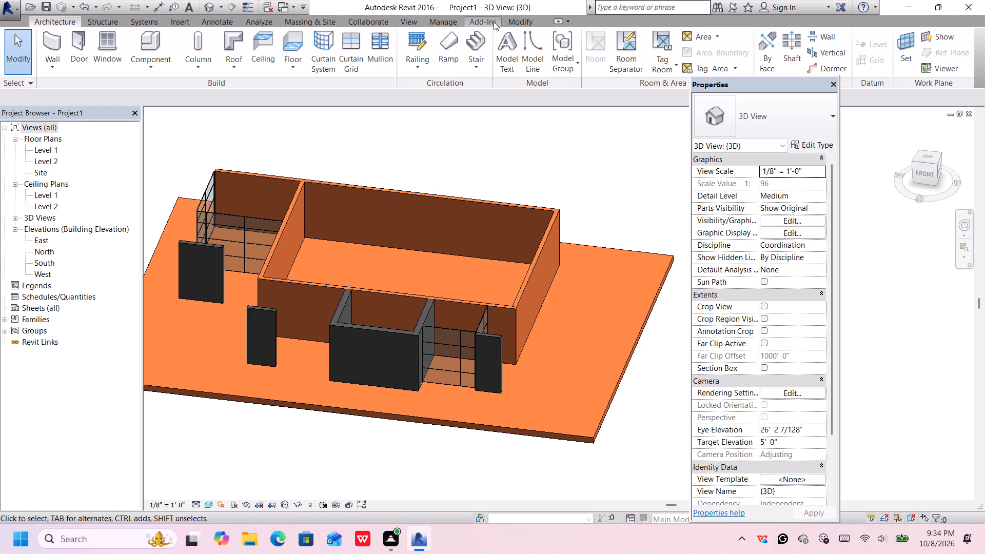
Start the Paint tool for the model's surfaces.
click(516, 22)
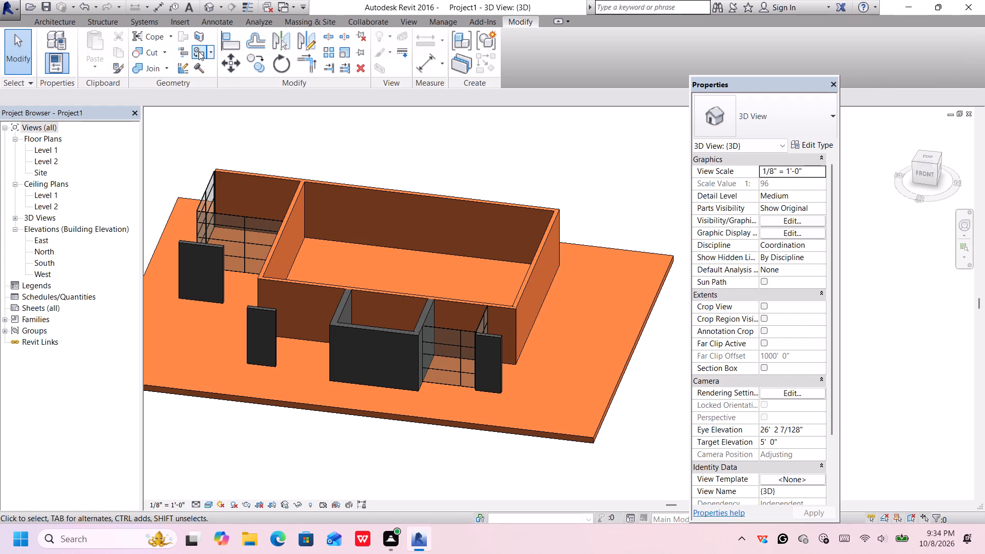
click(212, 51)
click(210, 75)
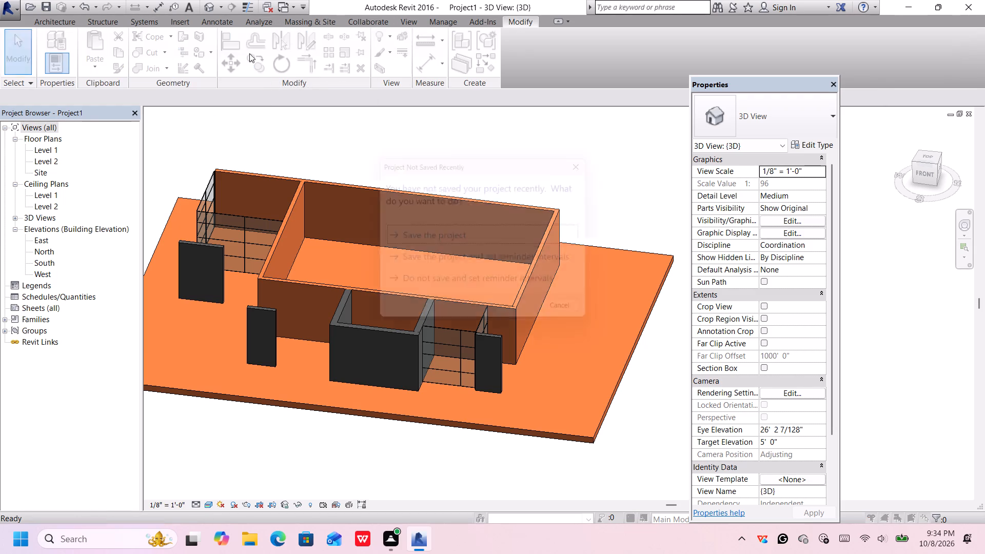
Choose to save the project, clear the default file name, and open the Desktop folder synbiosis solutions > civil dwg 2 > 3D Building Models My Local Project.
click(475, 235)
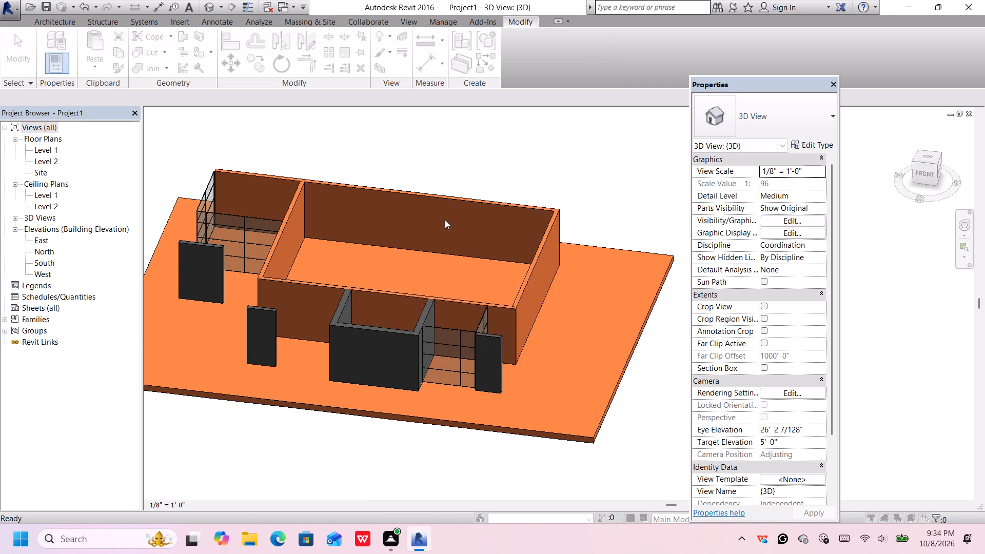
key(BackSpace)
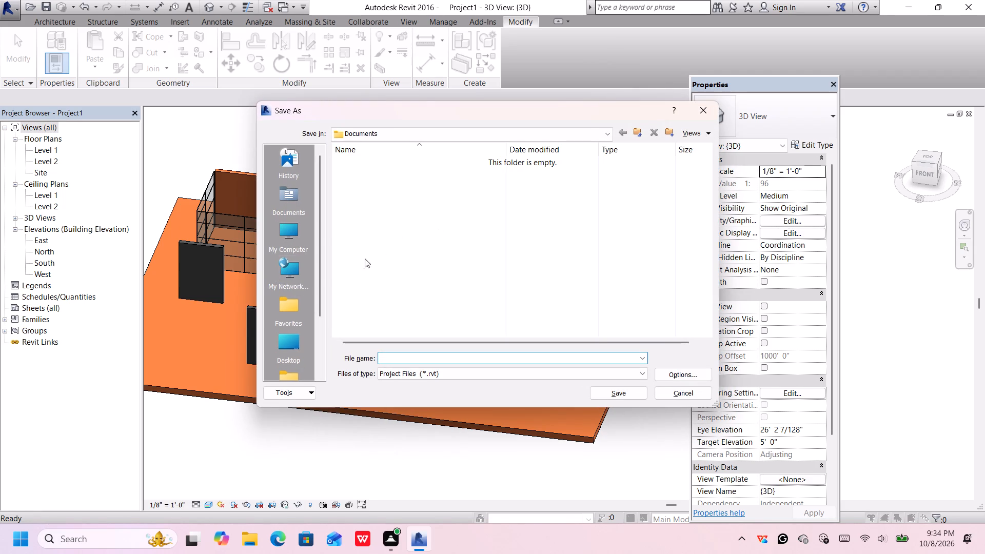
double_click(295, 355)
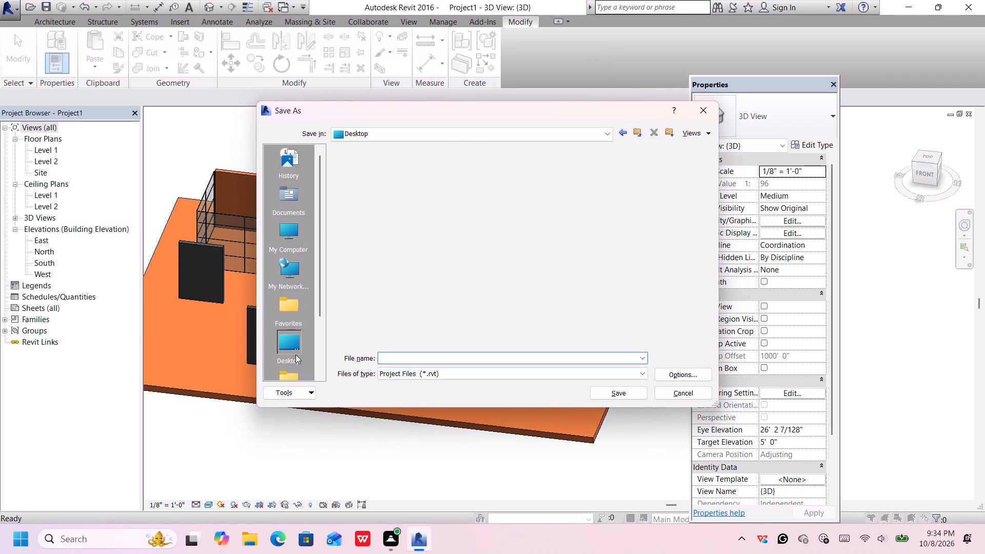
double_click(419, 179)
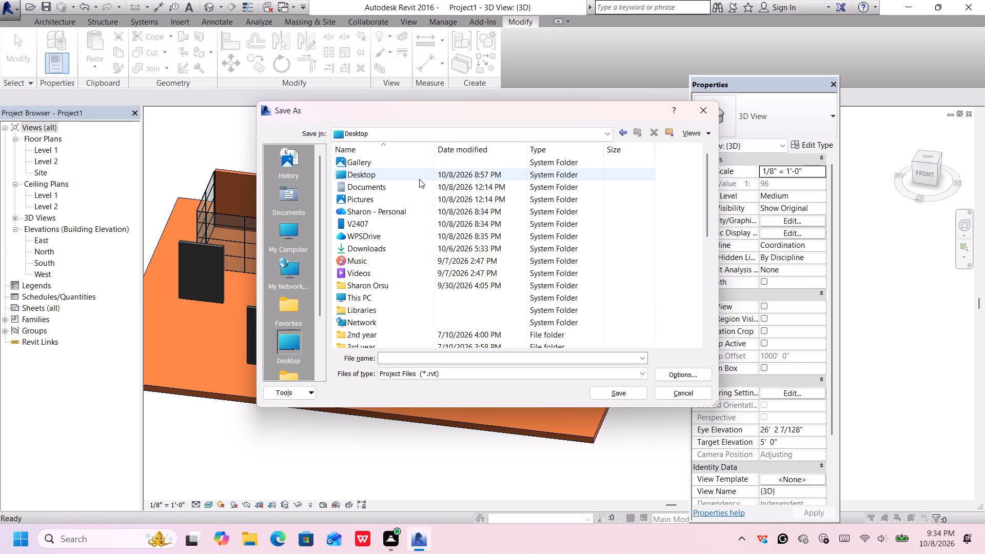
scroll(427, 287, down, 2)
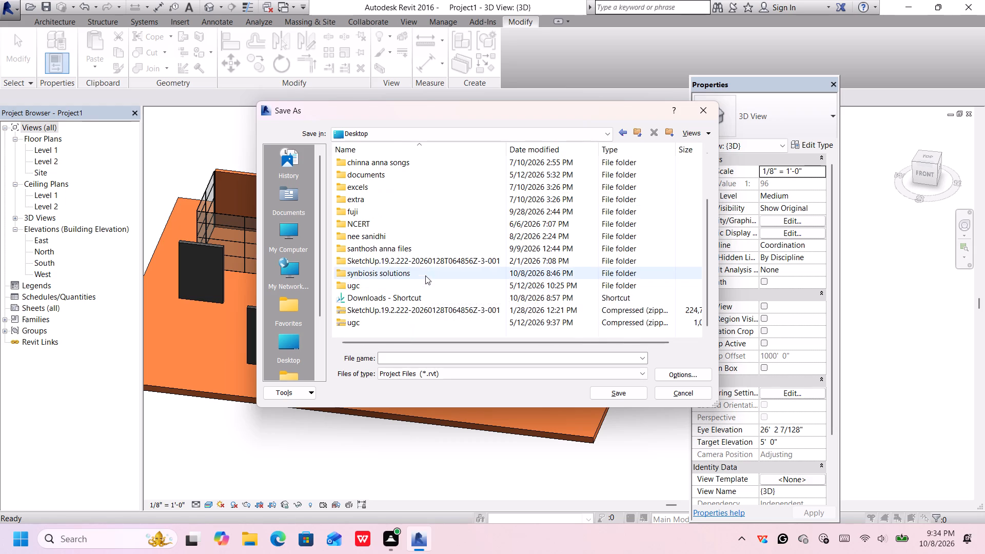
double_click(424, 269)
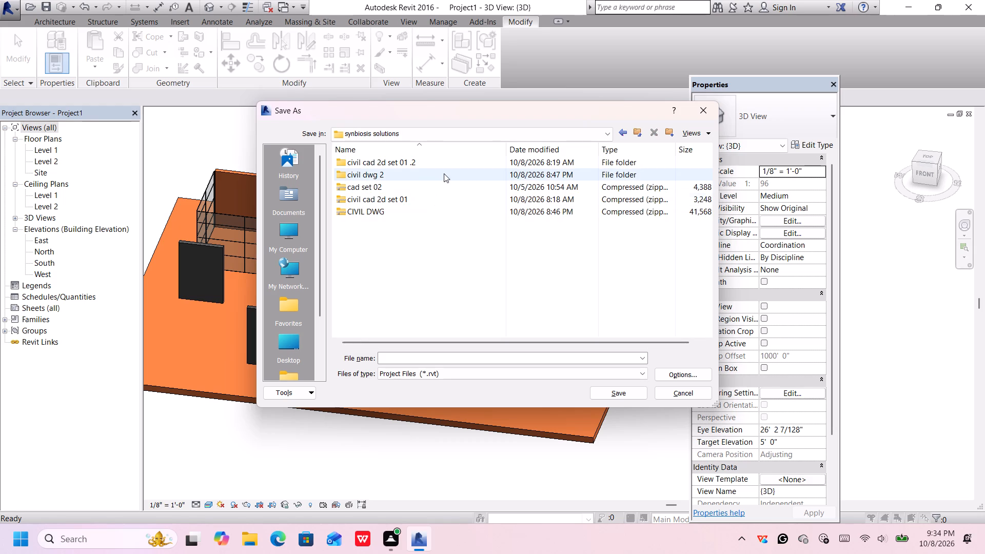
double_click(444, 173)
double_click(442, 172)
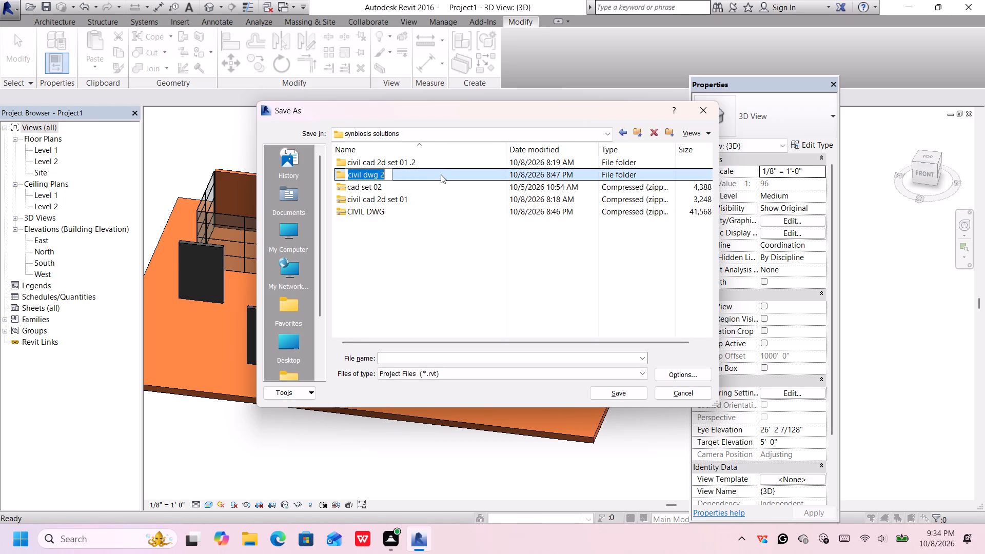
double_click(443, 174)
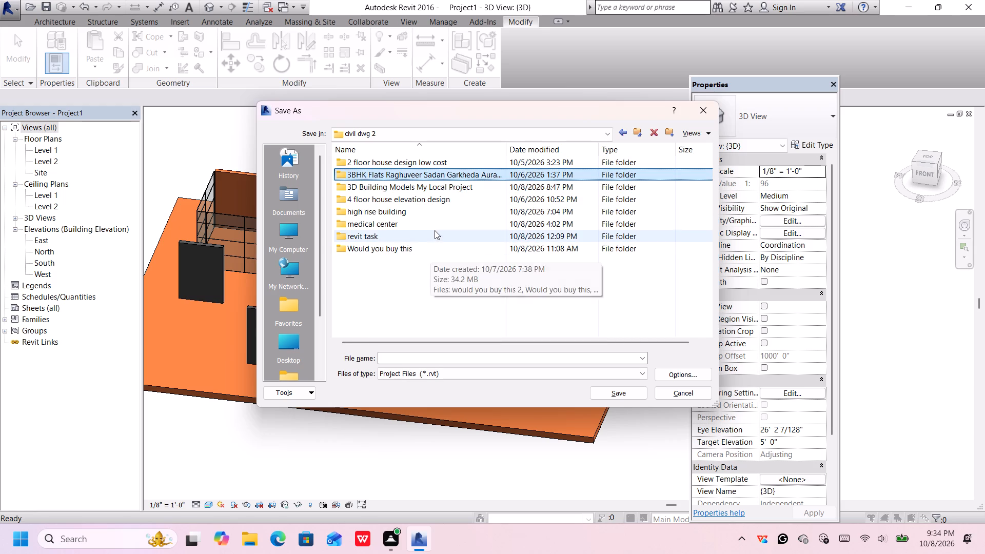
click(445, 188)
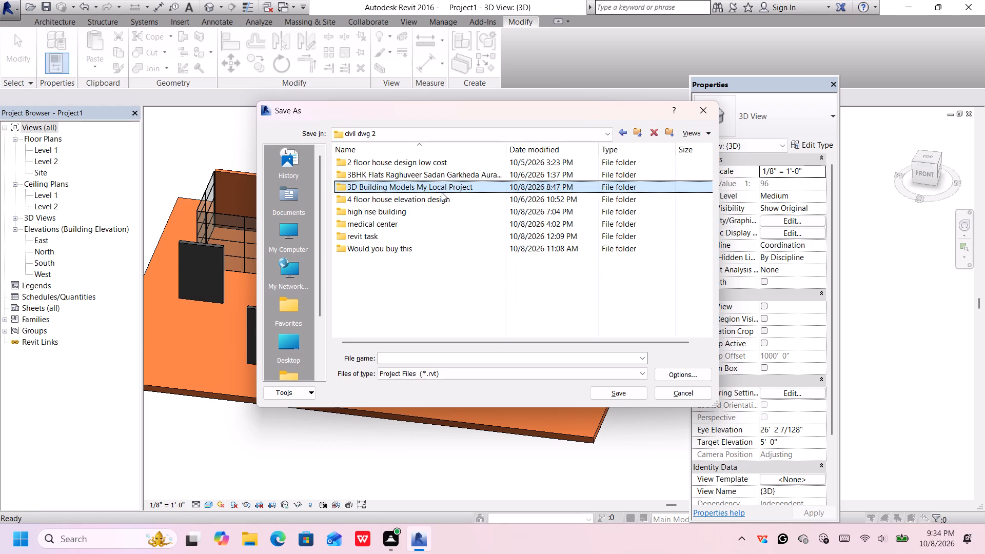
click(487, 188)
click(487, 188)
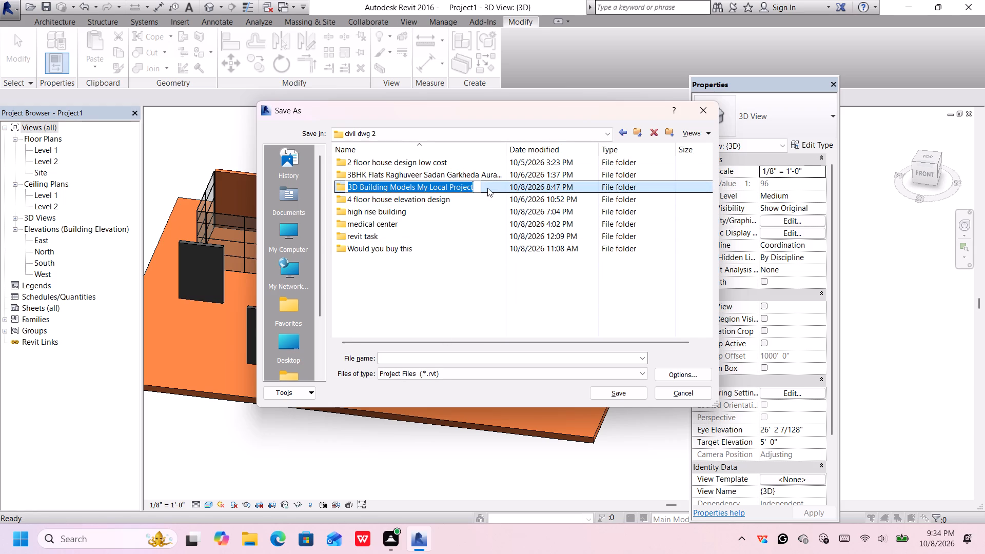
click(486, 188)
double_click(486, 188)
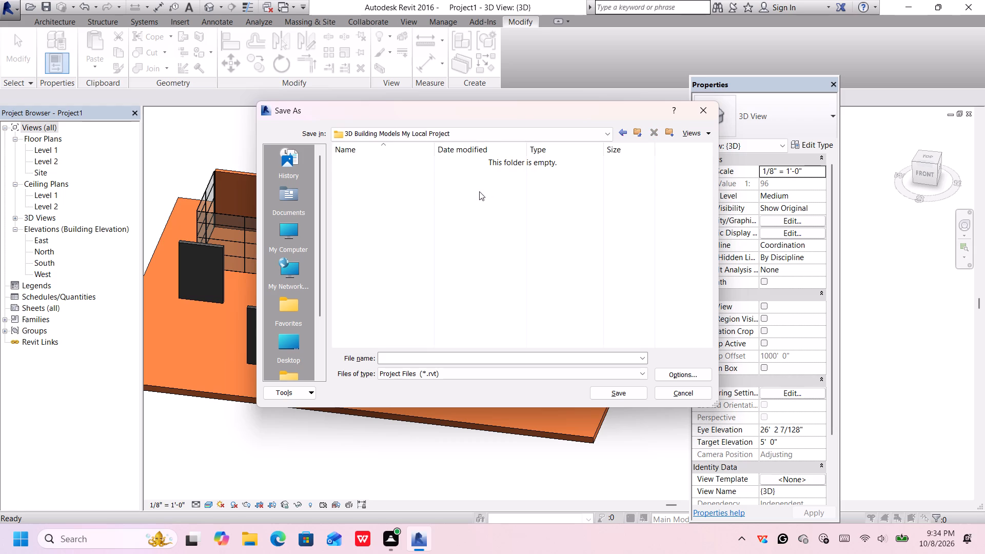
Name the project file 3D Building Models My Local Project, without the .jpg ending, and save it in the open folder.
click(459, 347)
click(463, 357)
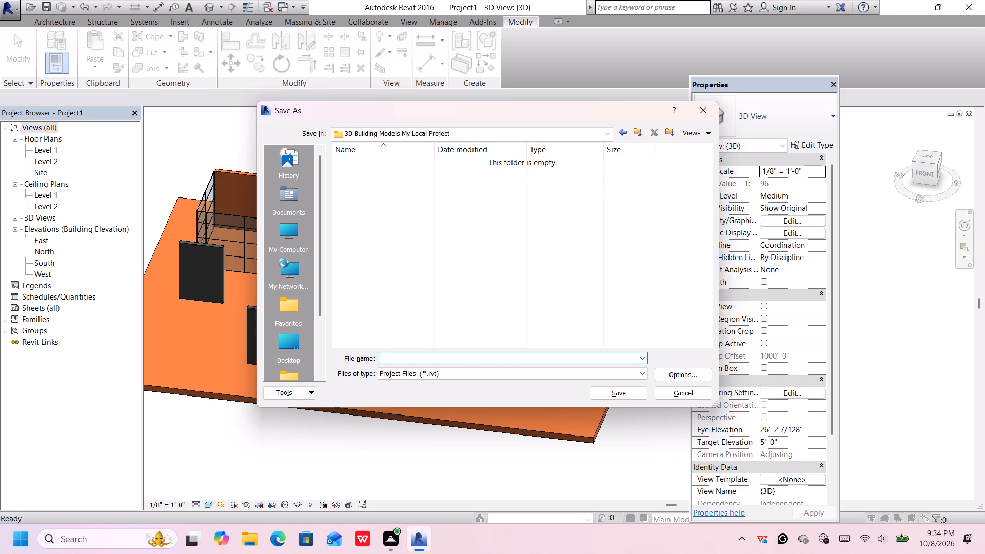
key(3)
text(d)
key(space)
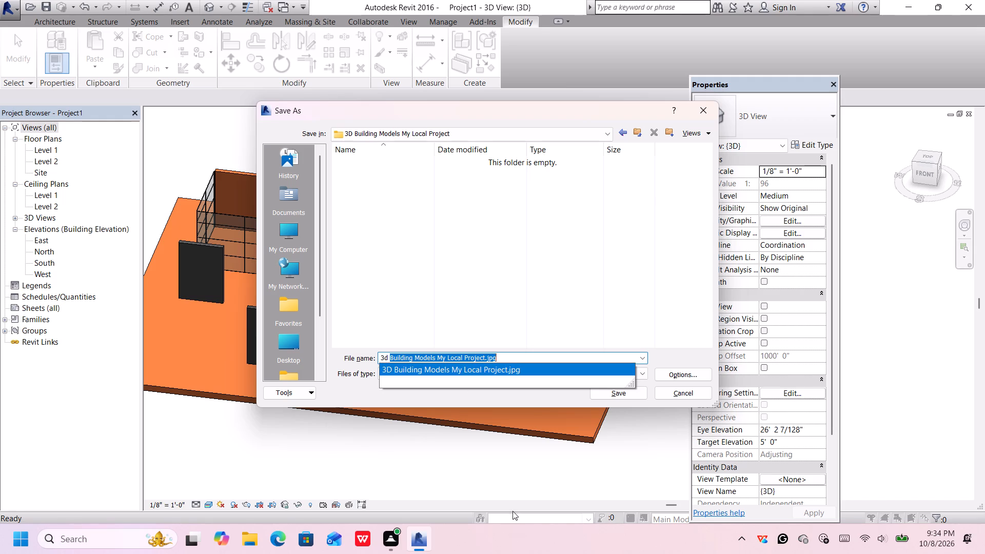
click(519, 370)
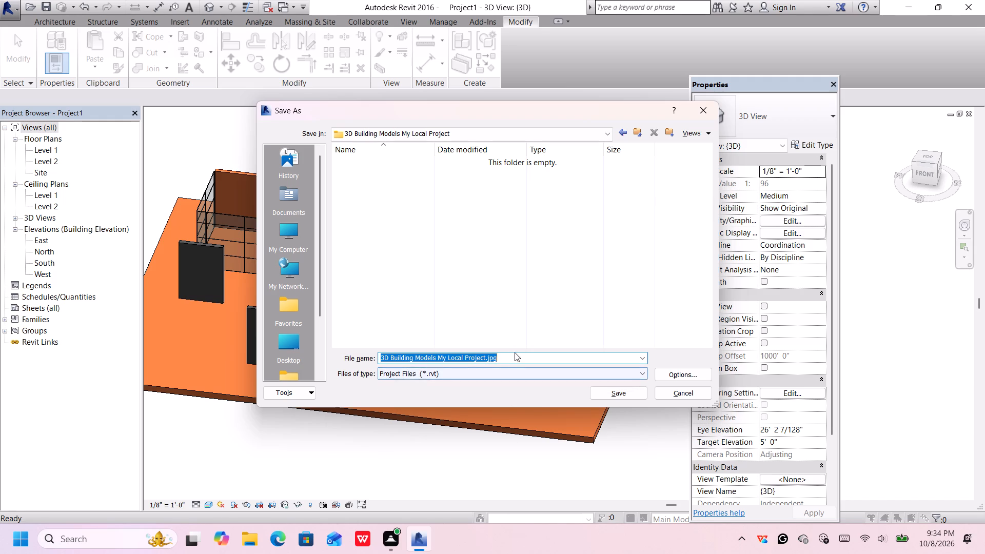
click(517, 356)
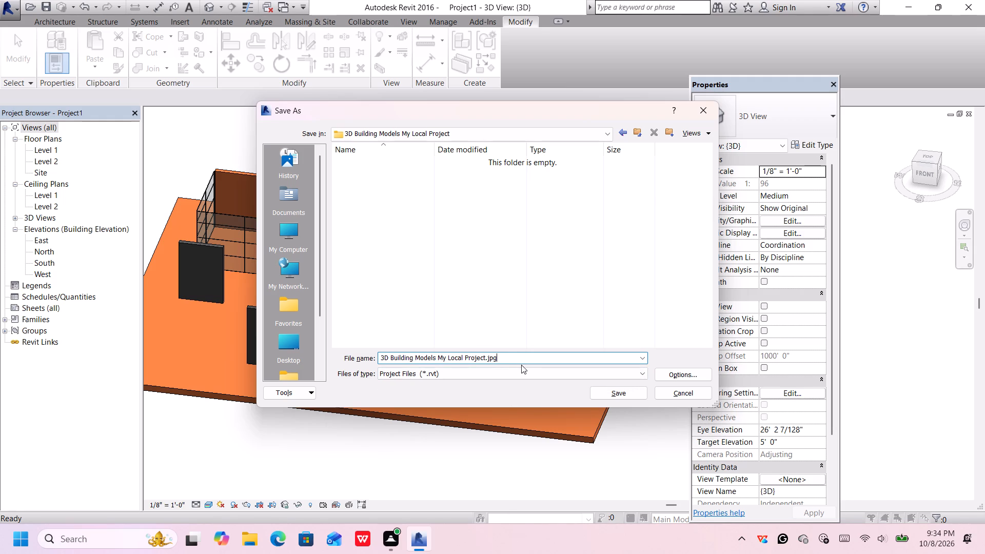
key(BackSpace)
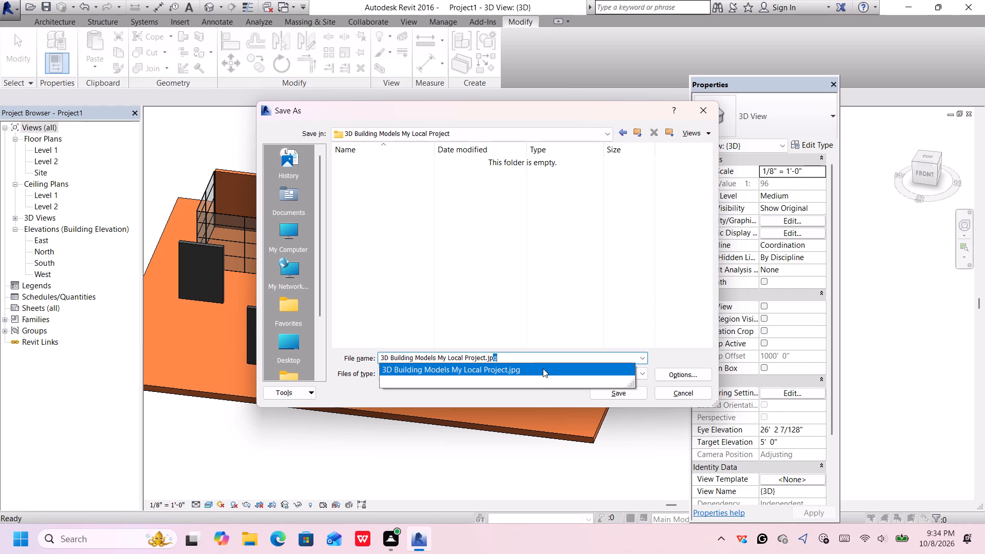
click(541, 353)
key(BackSpace)
key(BackSpace)
key(BackSpace)
key(BackSpace)
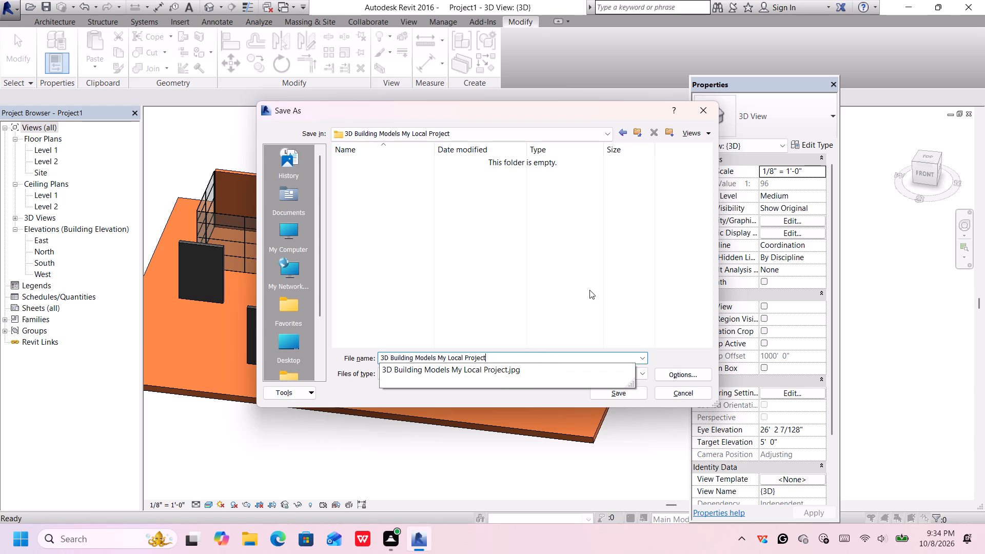
click(604, 325)
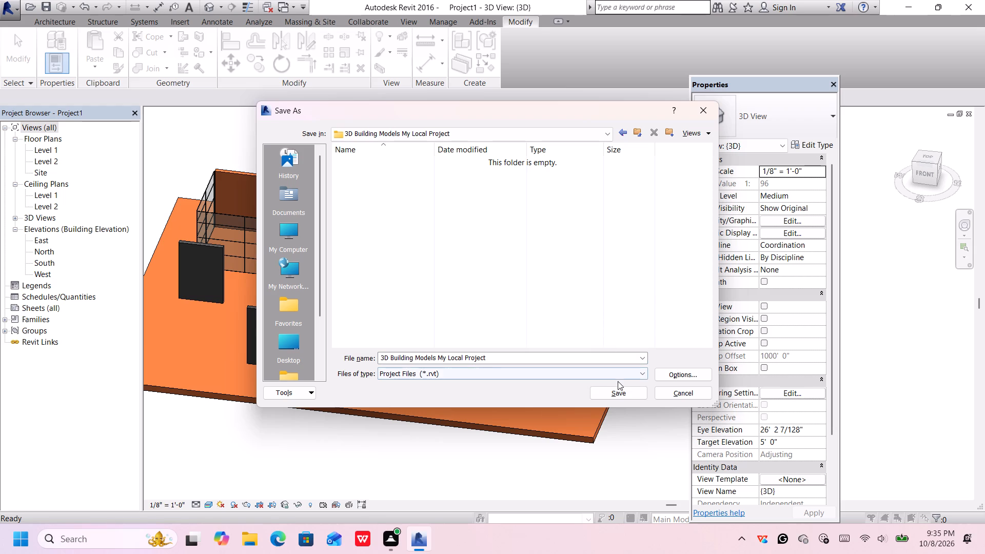
click(617, 385)
click(618, 392)
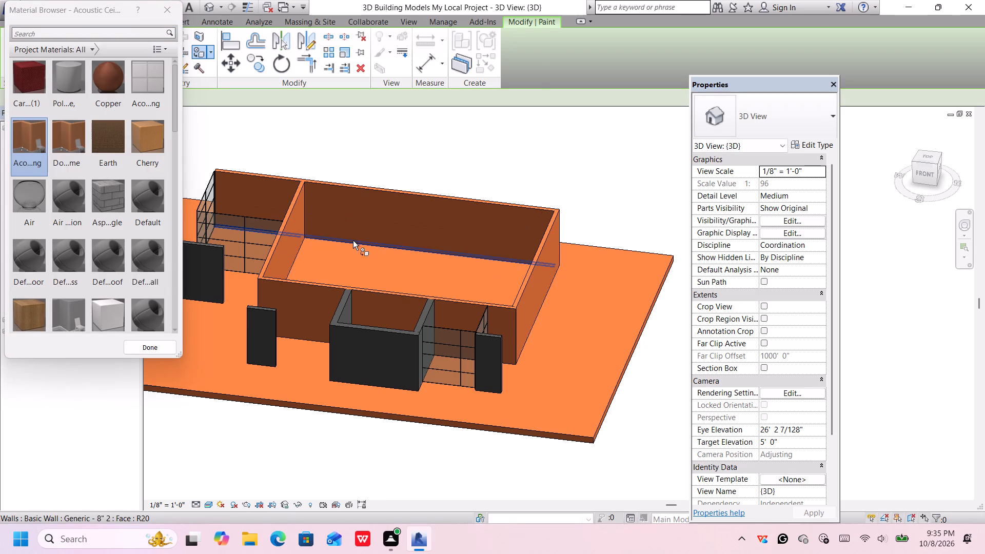
Paint the main room's front wall and outer side wall outside, and the back wall's inner face, with Gypsum Wall Board.
scroll(380, 237, down, 1)
middle_drag(389, 245, 443, 233)
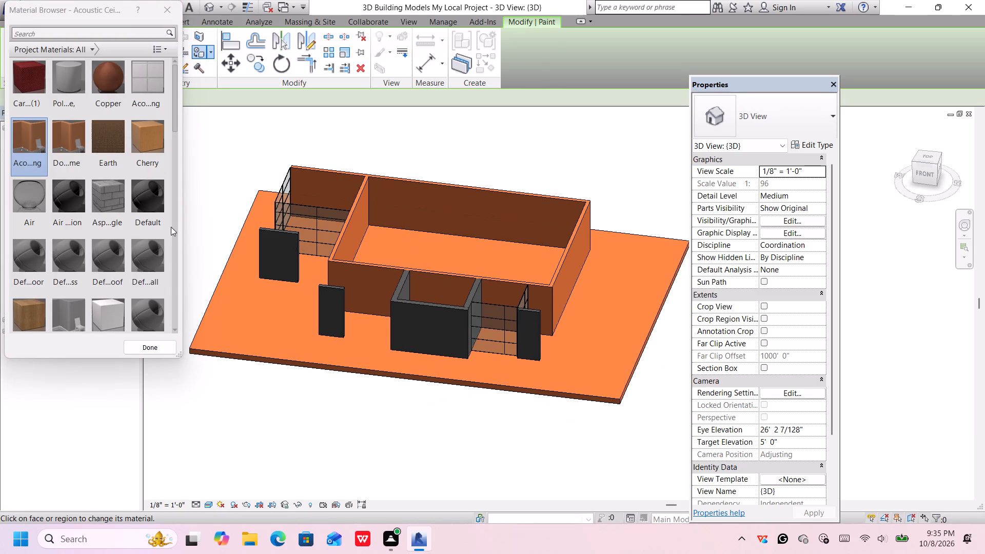
scroll(82, 133, down, 3)
scroll(101, 142, up, 1)
scroll(142, 154, up, 1)
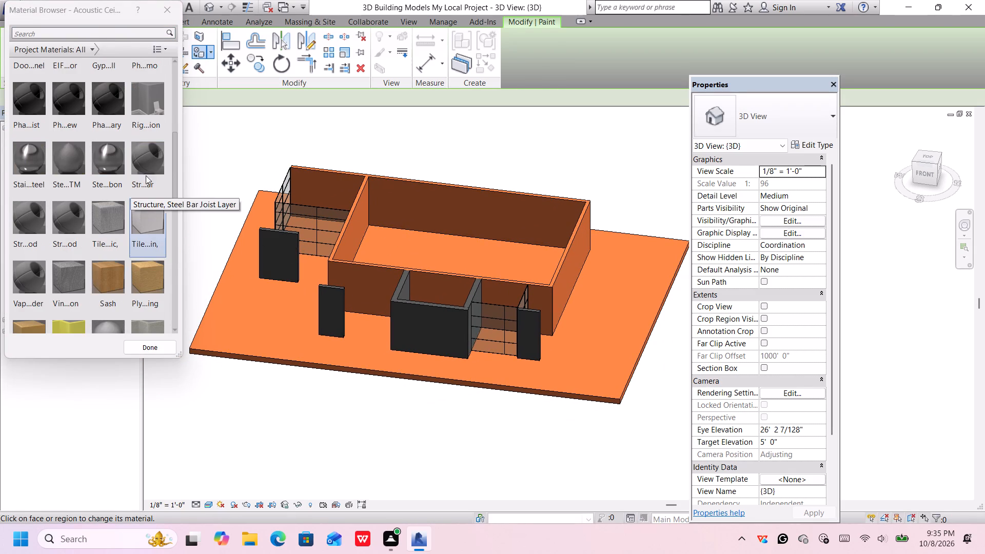
scroll(151, 142, up, 2)
scroll(132, 231, down, 3)
scroll(131, 231, up, 2)
scroll(131, 231, down, 1)
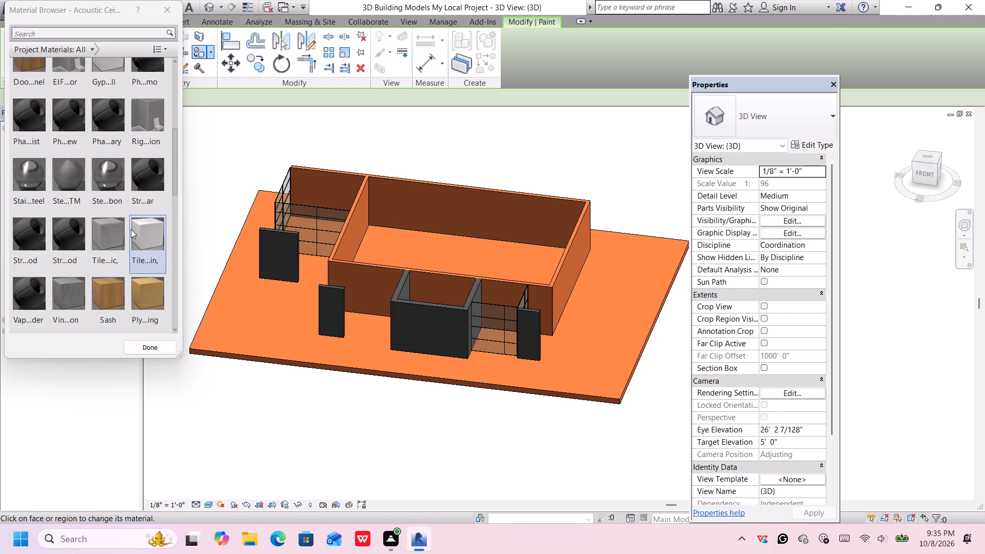
scroll(130, 226, down, 1)
scroll(130, 226, up, 1)
scroll(130, 226, down, 1)
scroll(130, 226, up, 1)
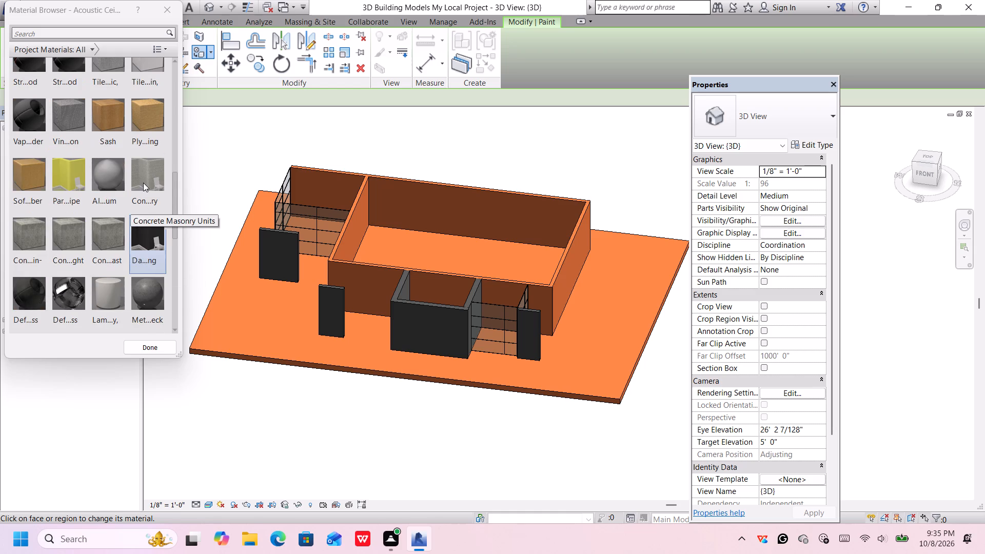
scroll(143, 184, down, 4)
scroll(70, 223, up, 3)
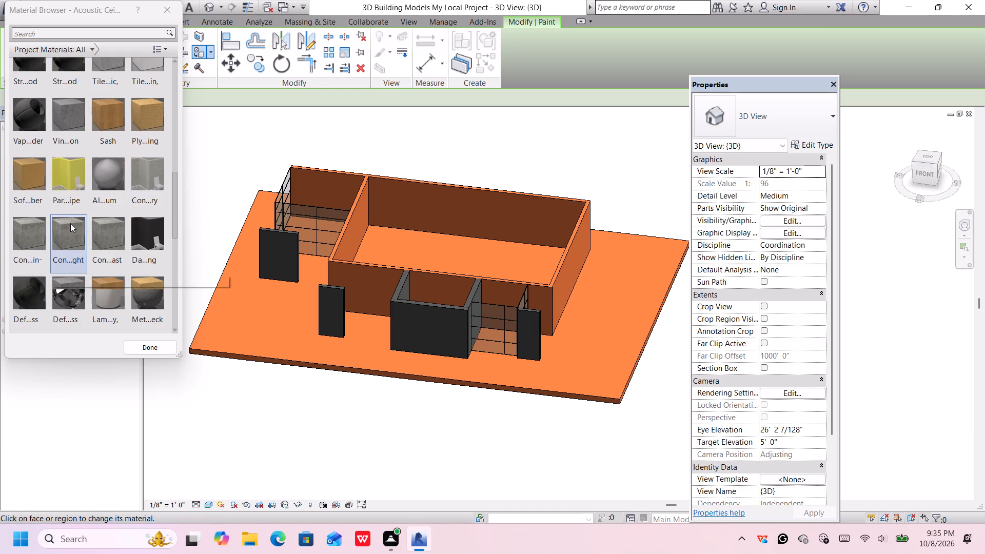
scroll(95, 216, up, 2)
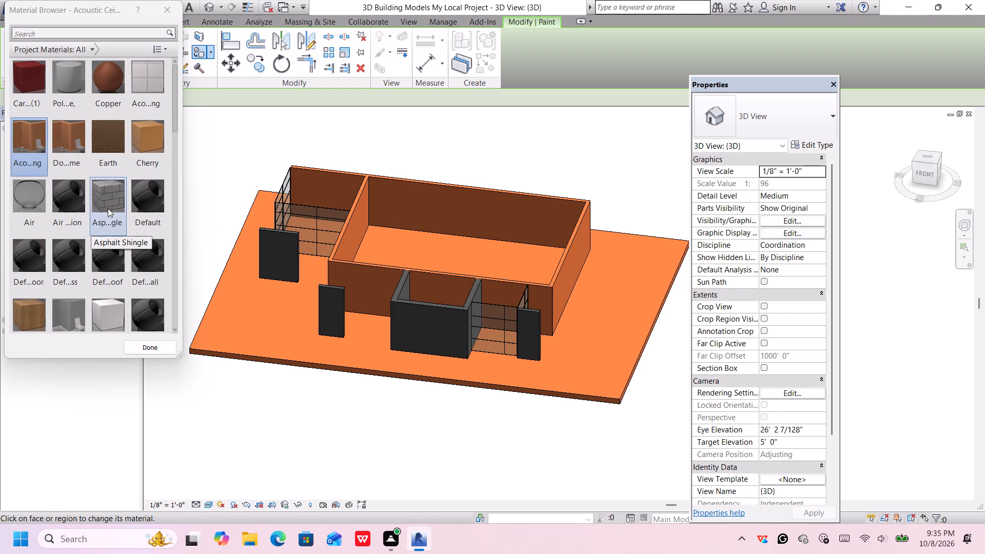
click(103, 295)
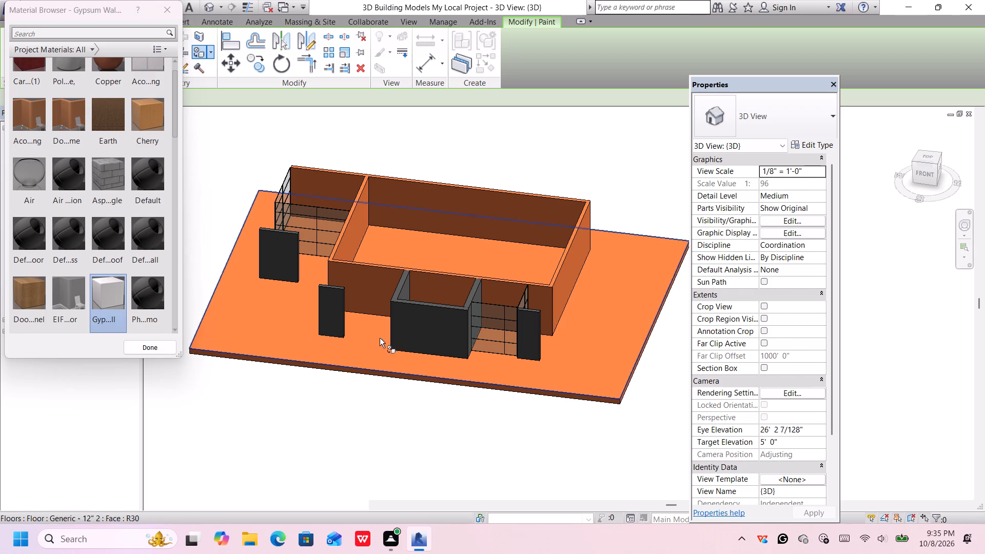
scroll(370, 276, up, 1)
click(370, 276)
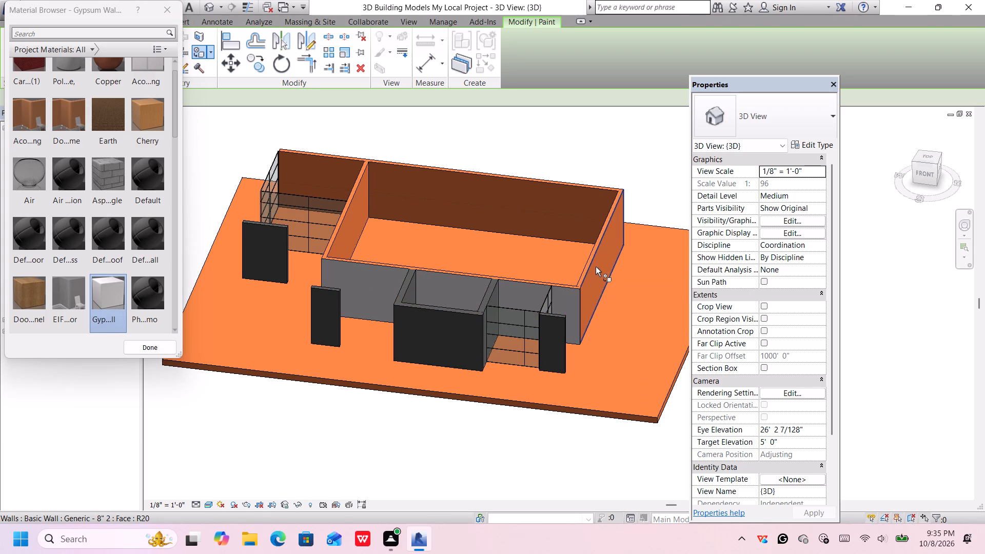
drag(597, 267, 601, 273)
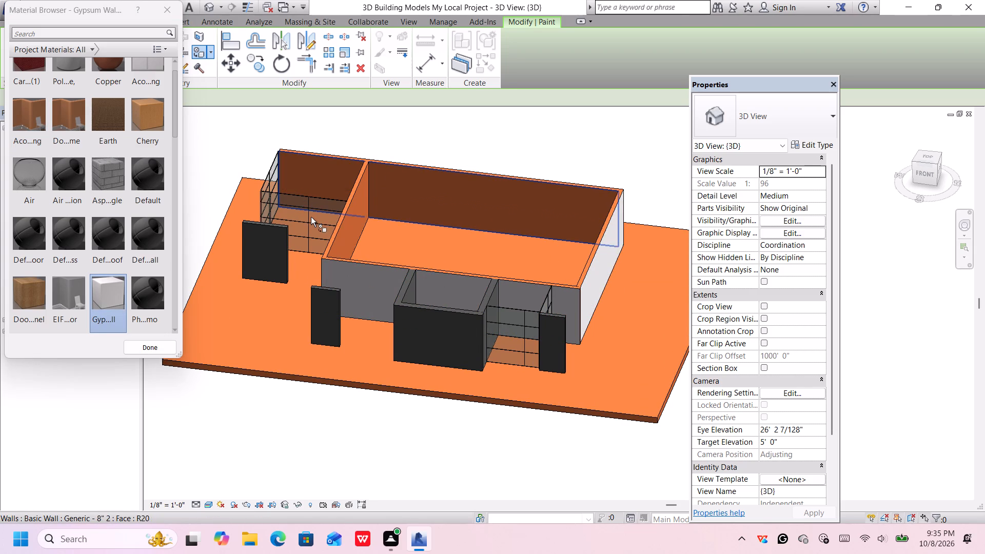
click(330, 168)
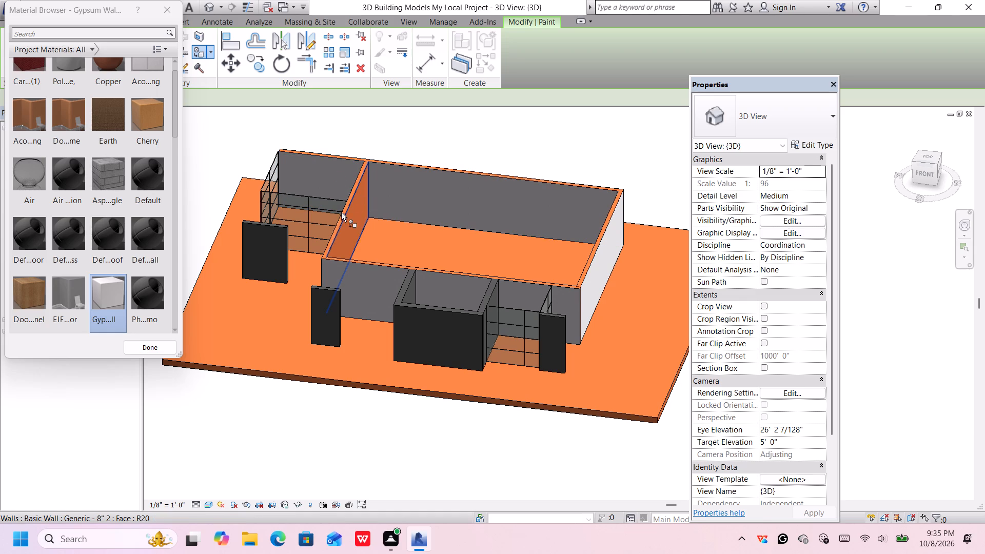
Paint both sides and the top of the wall beside the glazed room, plus the front wall's inner face and top, with Gypsum Wall Board.
scroll(327, 247, up, 4)
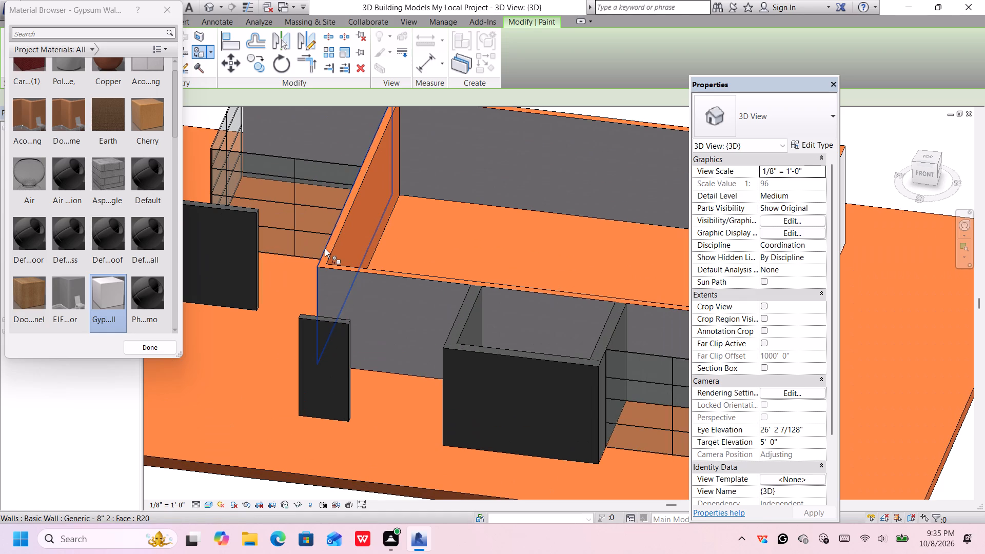
click(325, 249)
scroll(327, 257, up, 7)
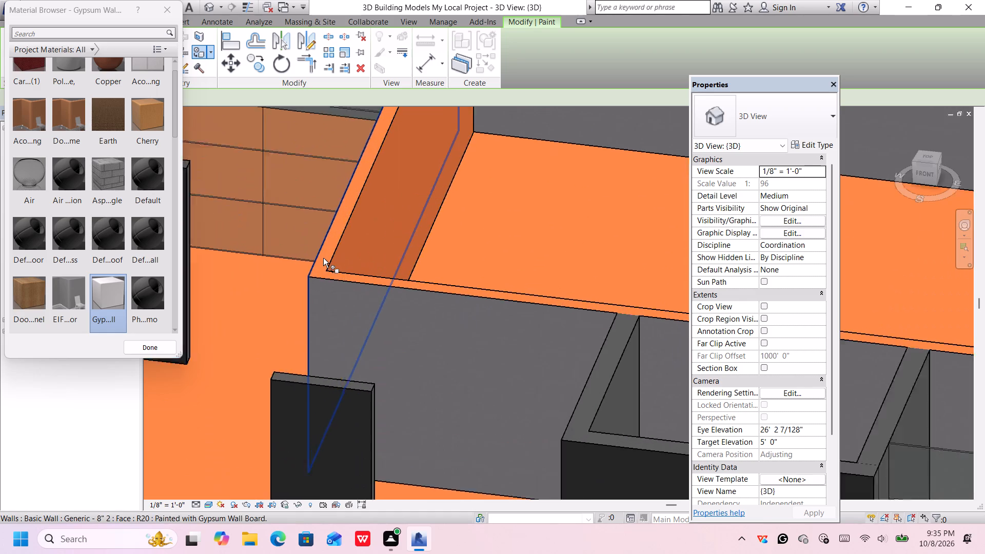
scroll(323, 258, up, 5)
click(324, 262)
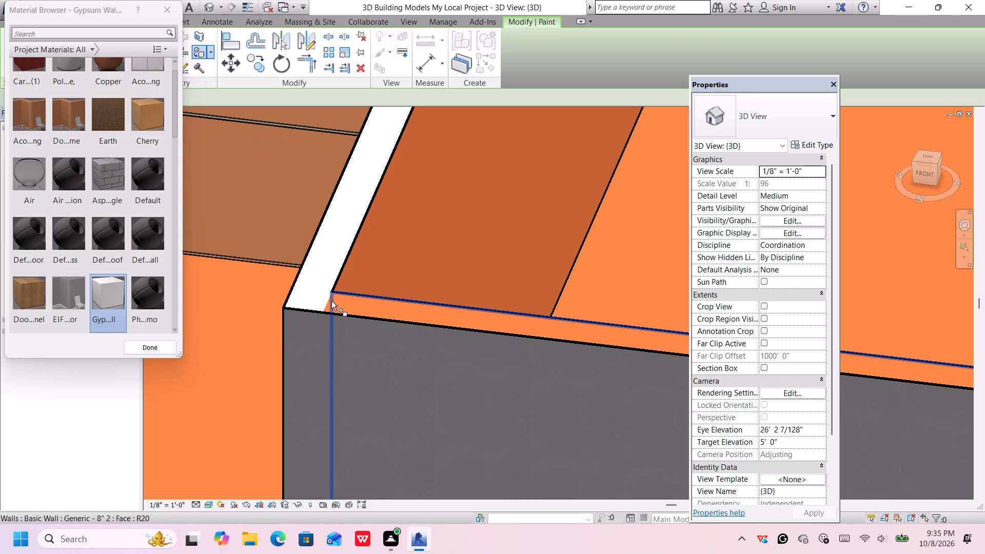
click(343, 298)
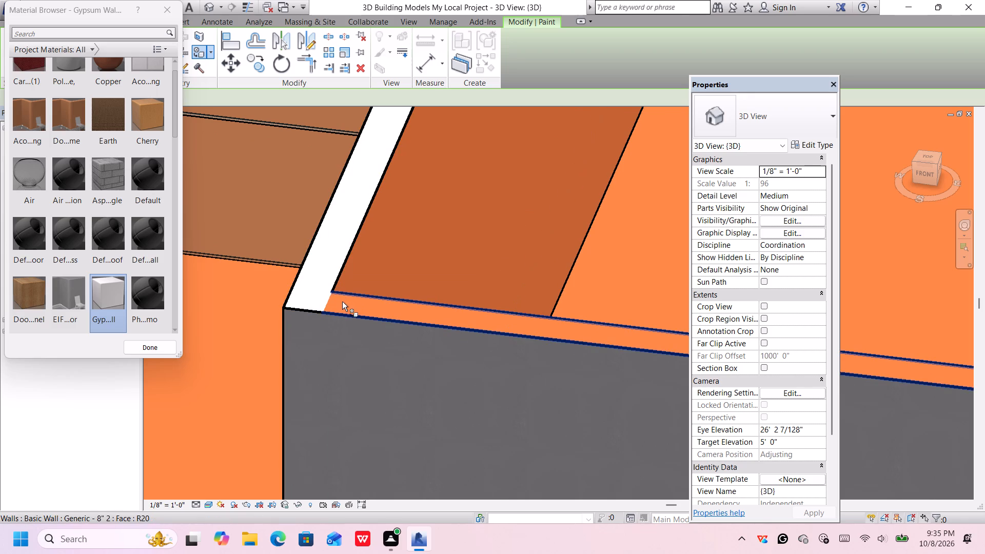
click(333, 300)
click(363, 259)
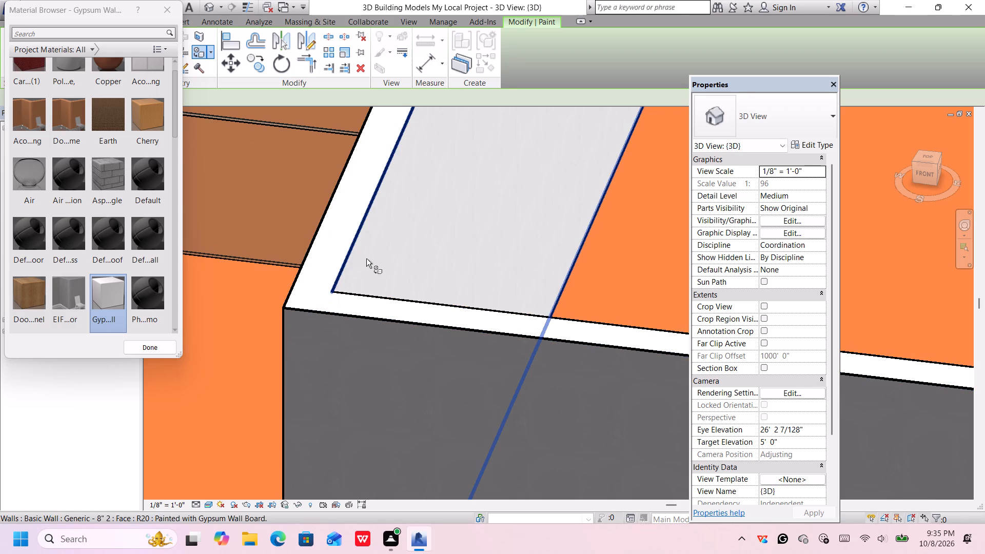
Paint the top faces of the main room's outer side wall and the long back wall with Gypsum Wall Board.
scroll(386, 251, down, 12)
middle_drag(464, 217, 390, 231)
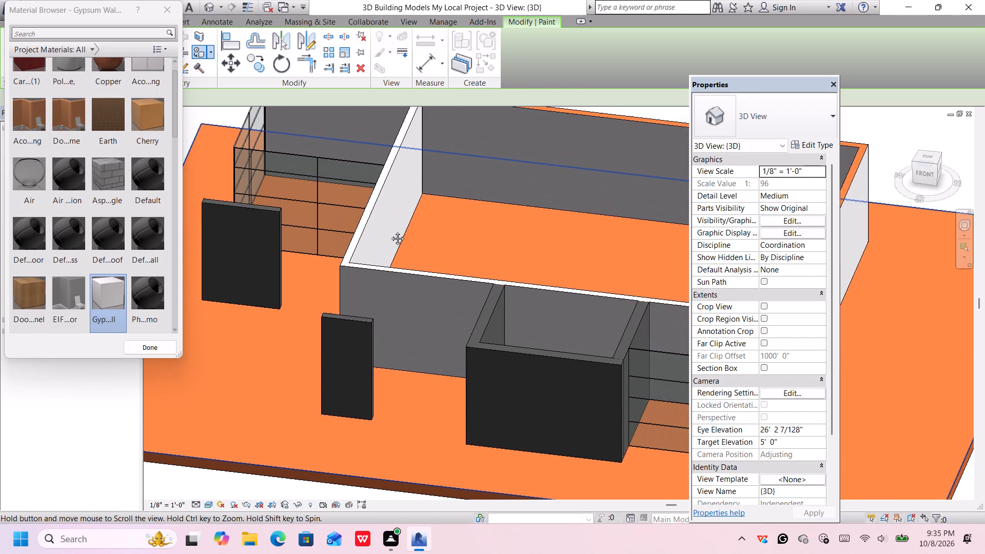
middle_drag(390, 231, 369, 234)
scroll(461, 234, down, 5)
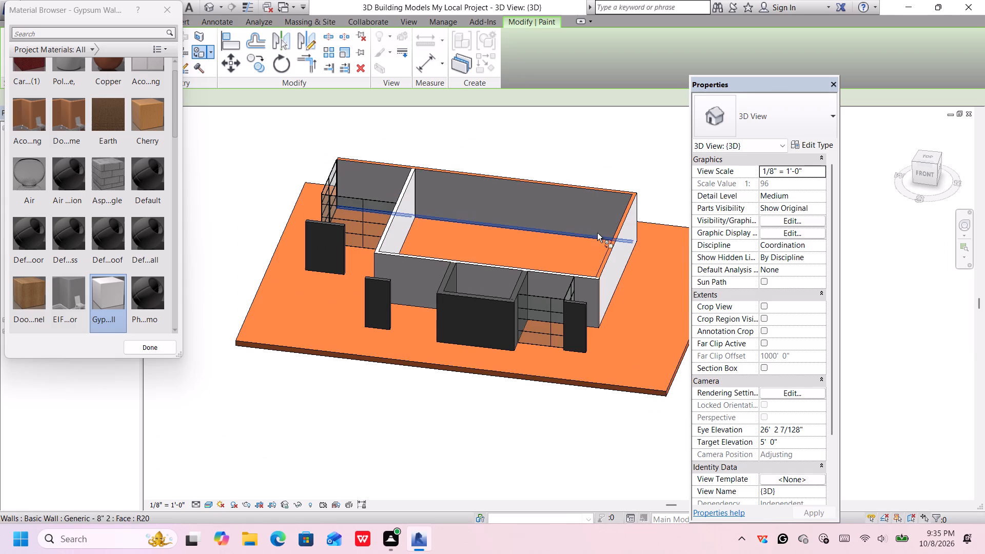
middle_drag(596, 234, 398, 256)
scroll(425, 236, up, 6)
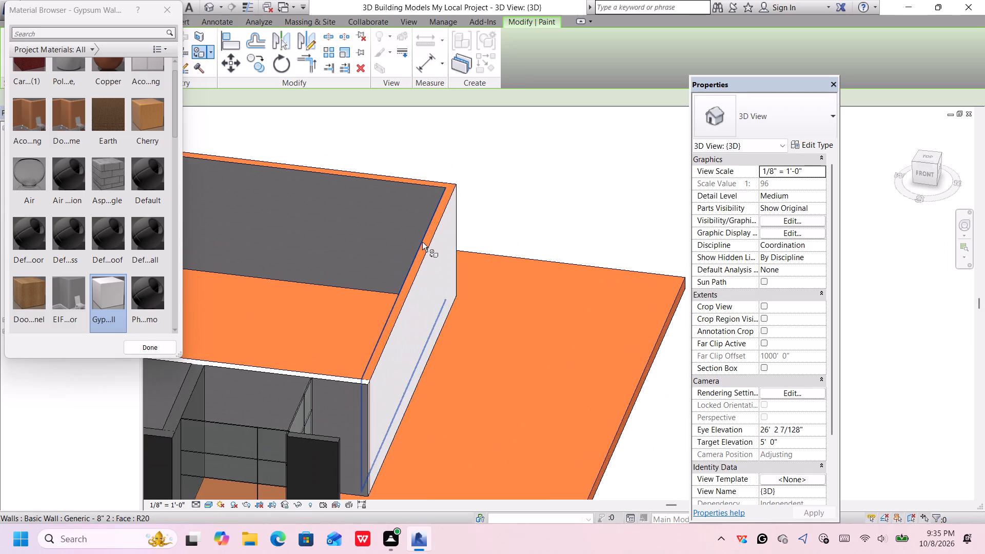
scroll(422, 242, up, 11)
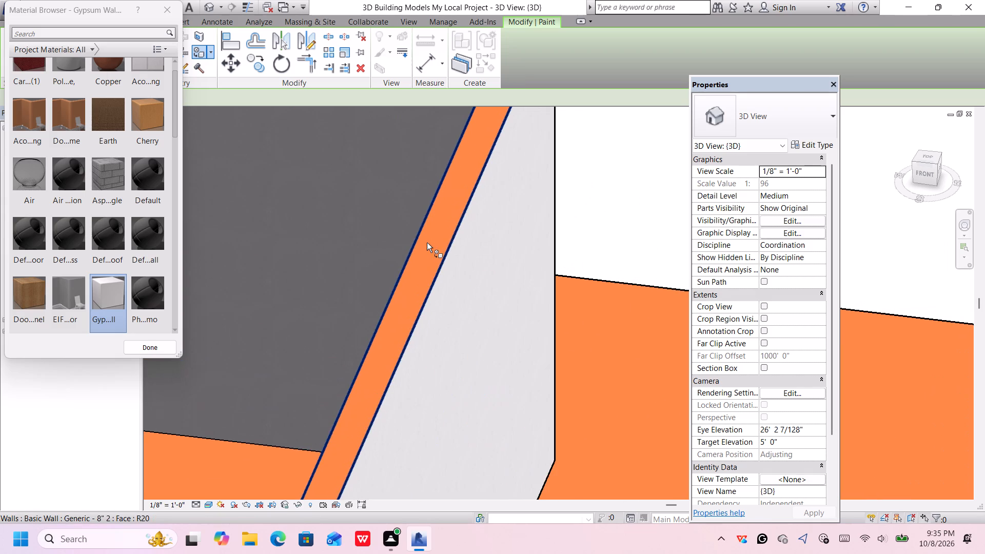
click(427, 243)
scroll(435, 231, down, 10)
middle_drag(440, 197, 479, 381)
scroll(471, 331, up, 5)
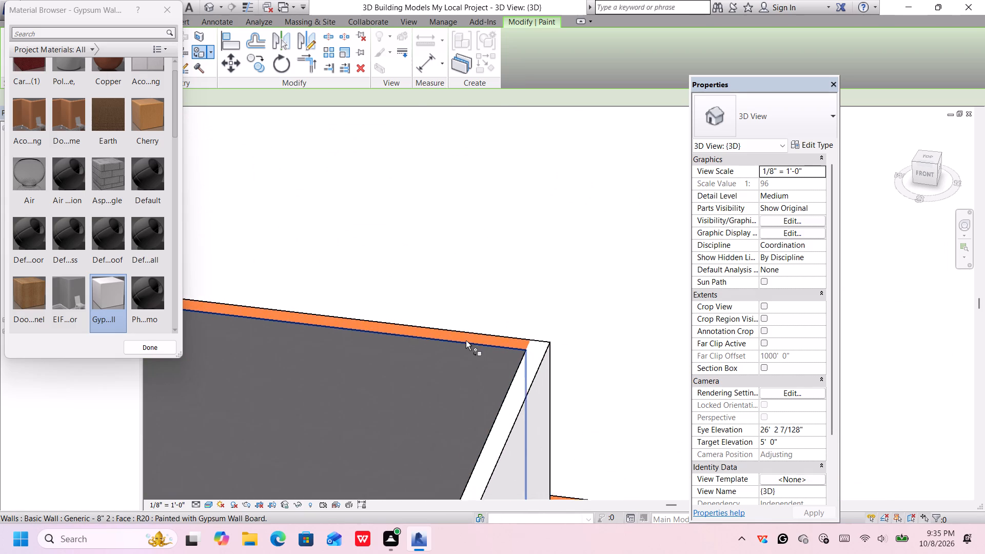
scroll(466, 341, up, 10)
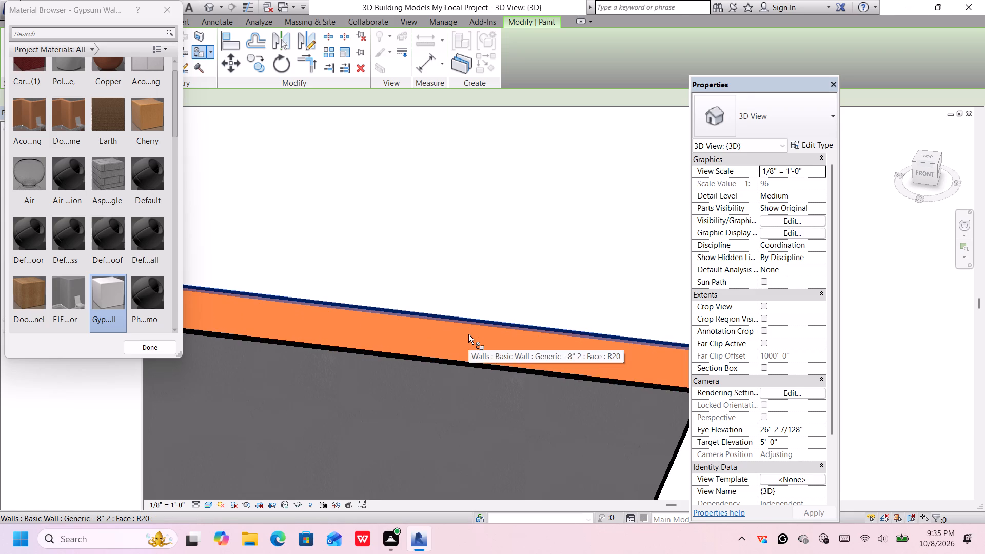
click(468, 336)
Paint the outer face of the long back wall with Gypsum Wall Board.
scroll(468, 335, down, 19)
scroll(479, 323, down, 3)
middle_drag(483, 319, 524, 285)
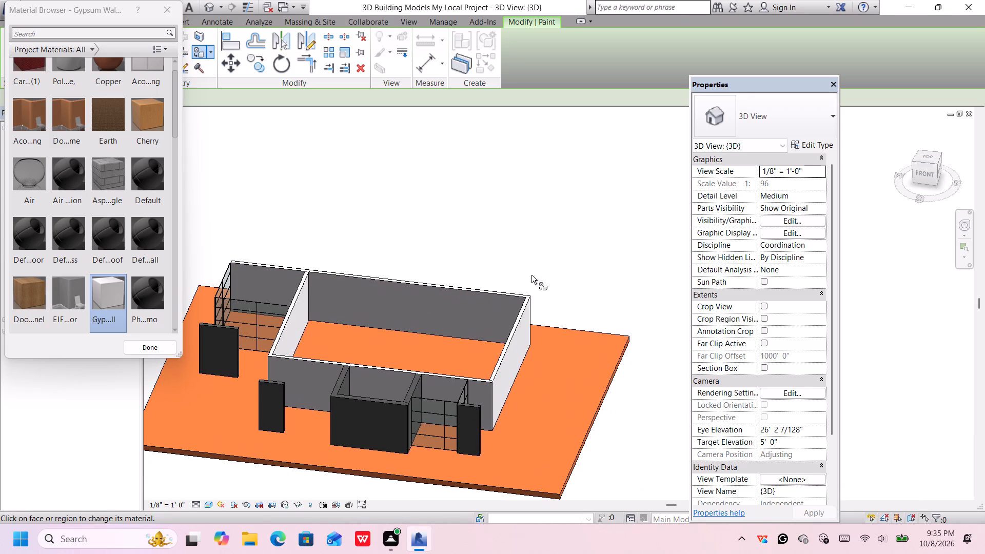
middle_drag(570, 240, 304, 295)
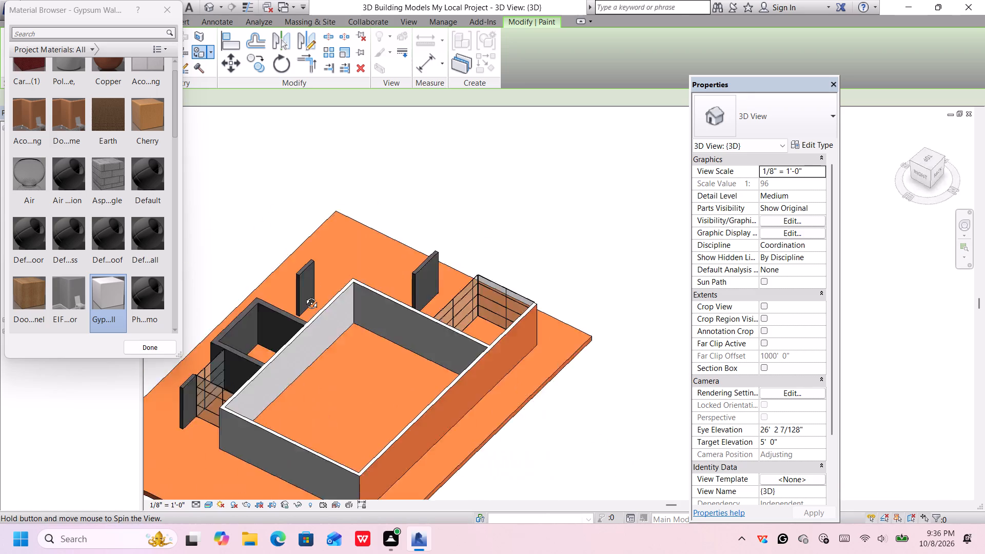
middle_drag(304, 295, 204, 236)
click(395, 421)
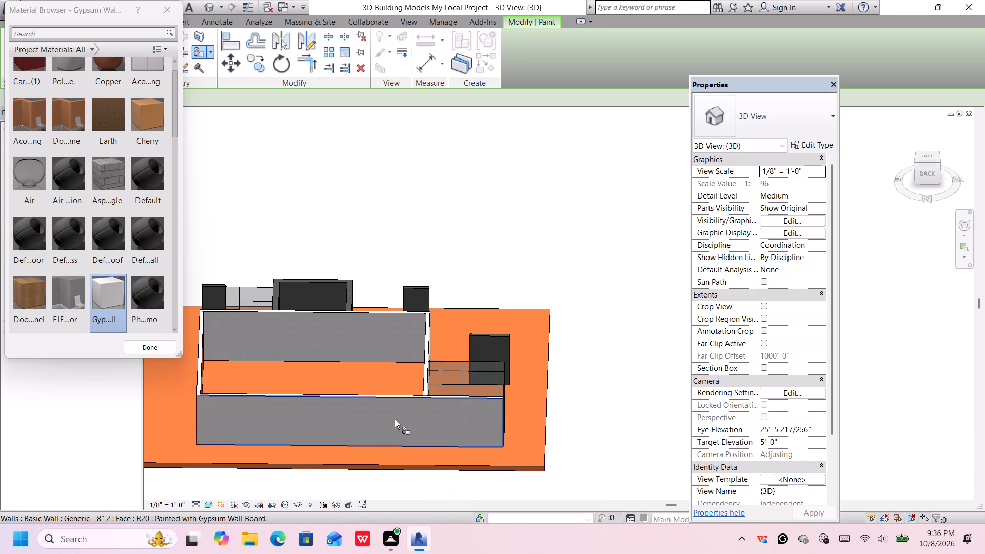
middle_drag(587, 306, 583, 334)
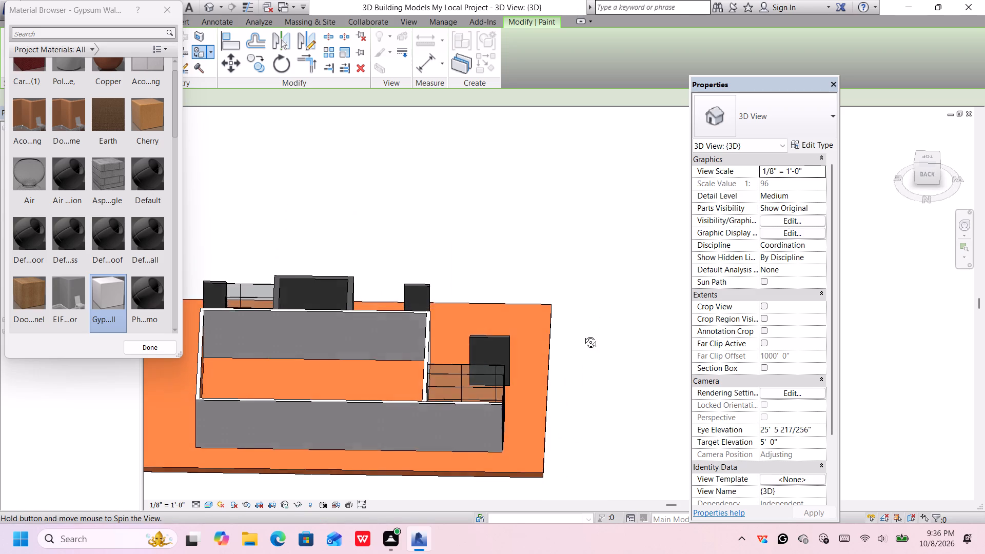
middle_drag(583, 334, 412, 329)
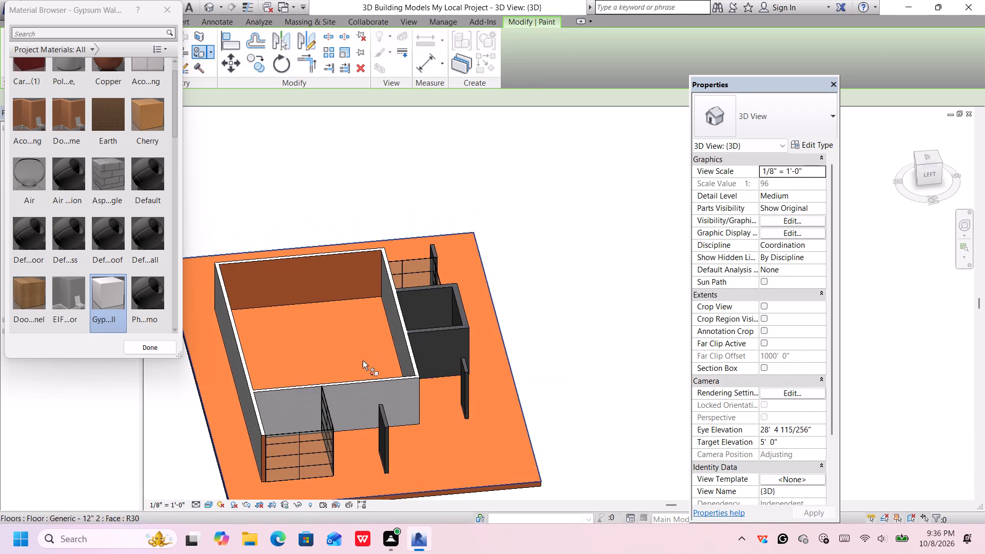
Paint the exposed end face of the long back wall, at the corner of the glazed room, with Gypsum Wall Board.
scroll(259, 442, up, 10)
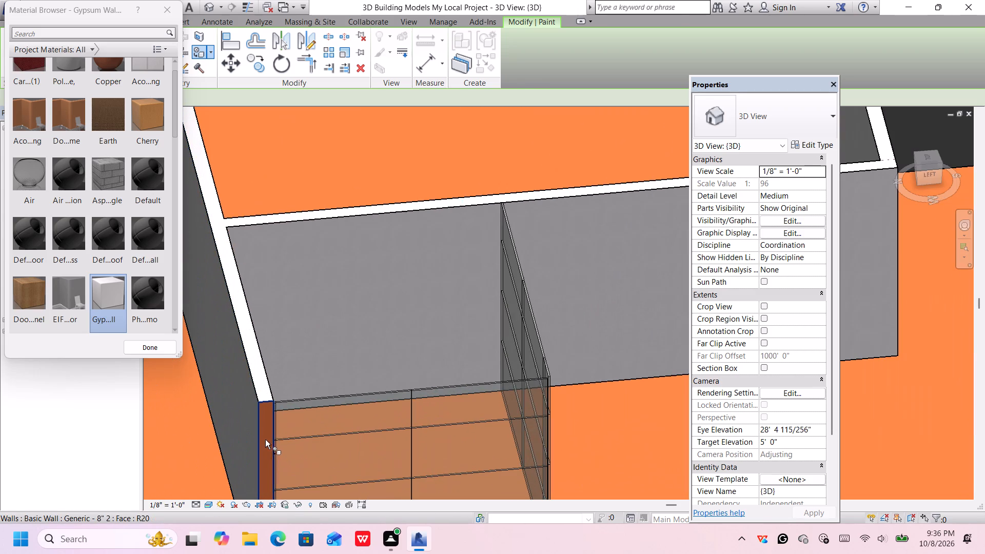
scroll(260, 410, up, 6)
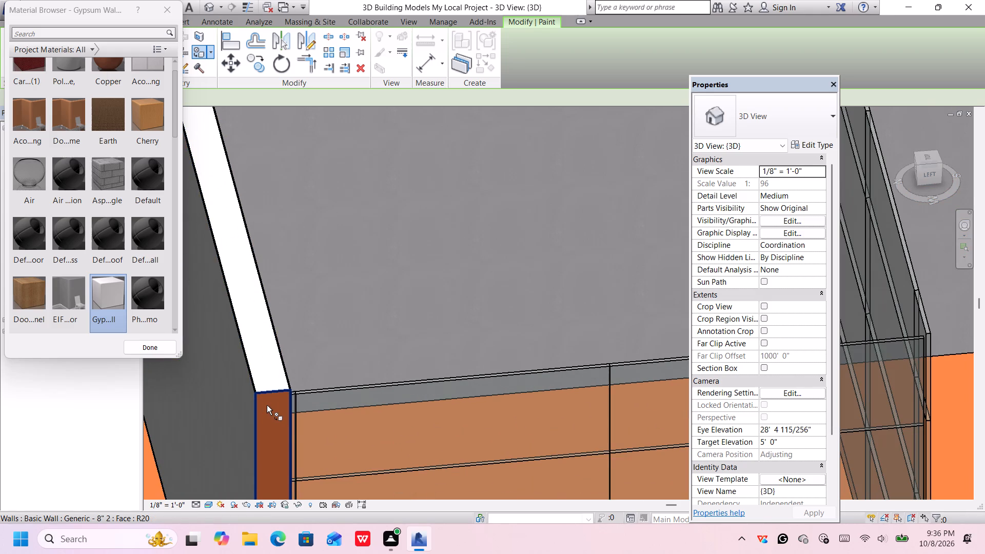
click(267, 404)
scroll(265, 405, down, 14)
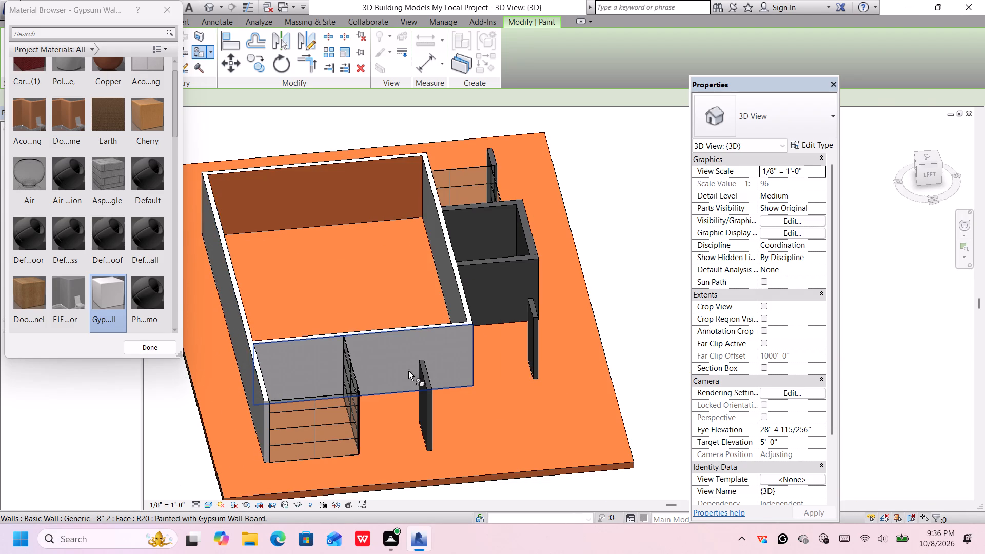
middle_drag(658, 290, 639, 321)
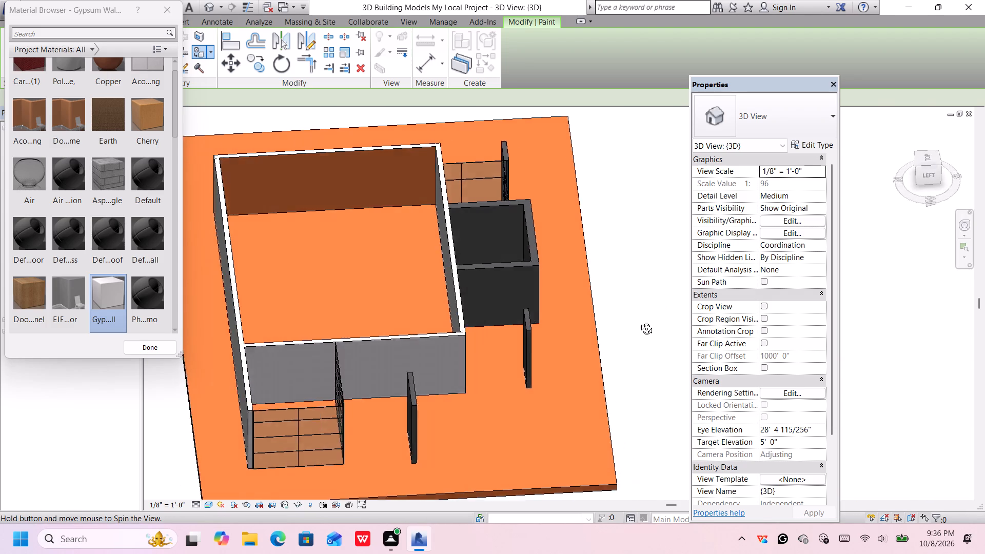
middle_drag(639, 321, 433, 275)
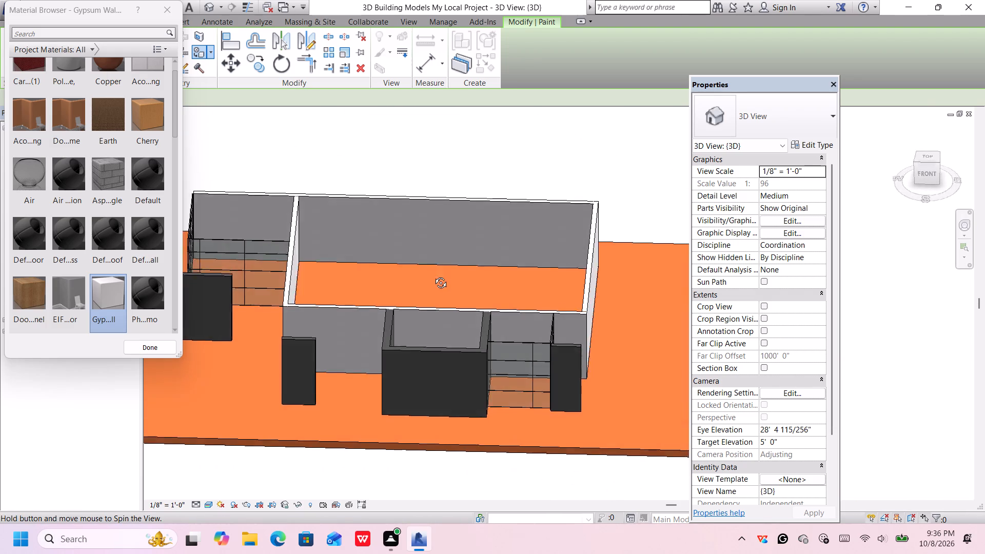
middle_drag(433, 275, 476, 286)
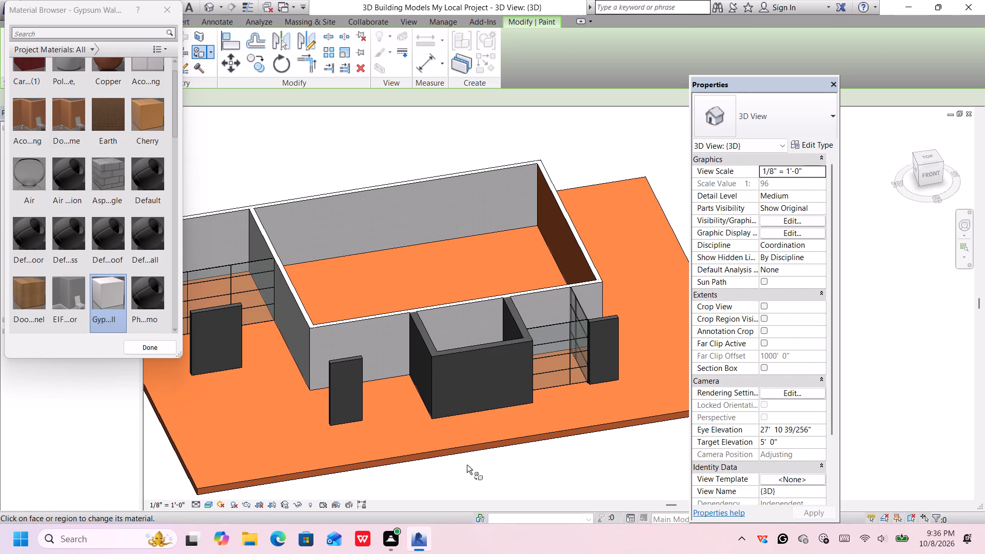
middle_drag(465, 463, 476, 427)
scroll(475, 427, down, 1)
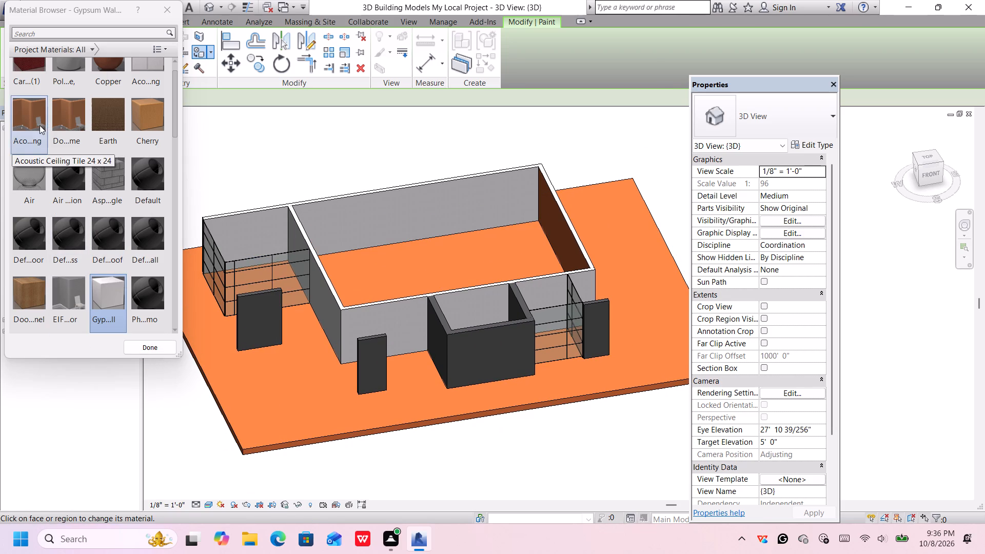
click(167, 429)
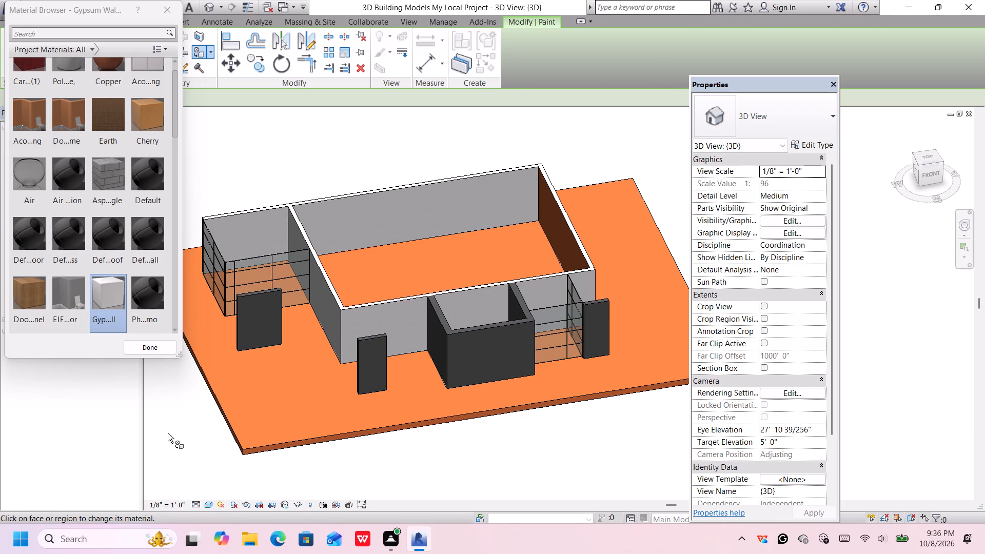
key(Escape)
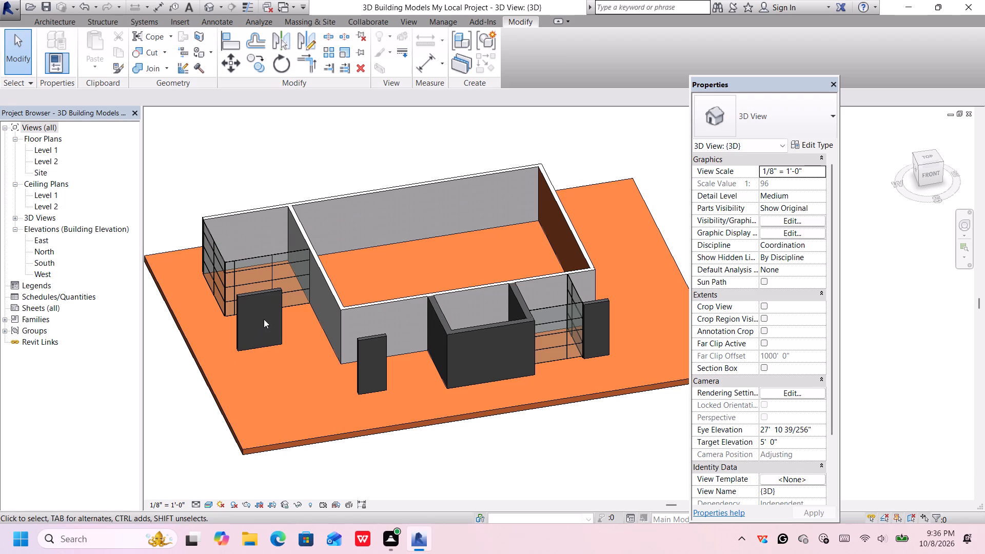
Change the two narrow freestanding walls on either side of the small dark room to the wall type Generic - 8" 2.
click(277, 292)
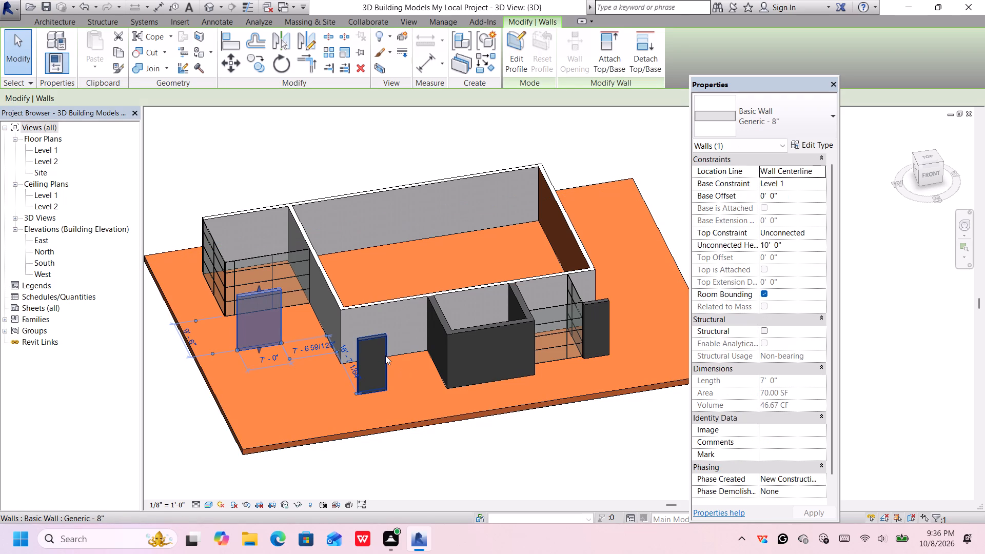
click(363, 343)
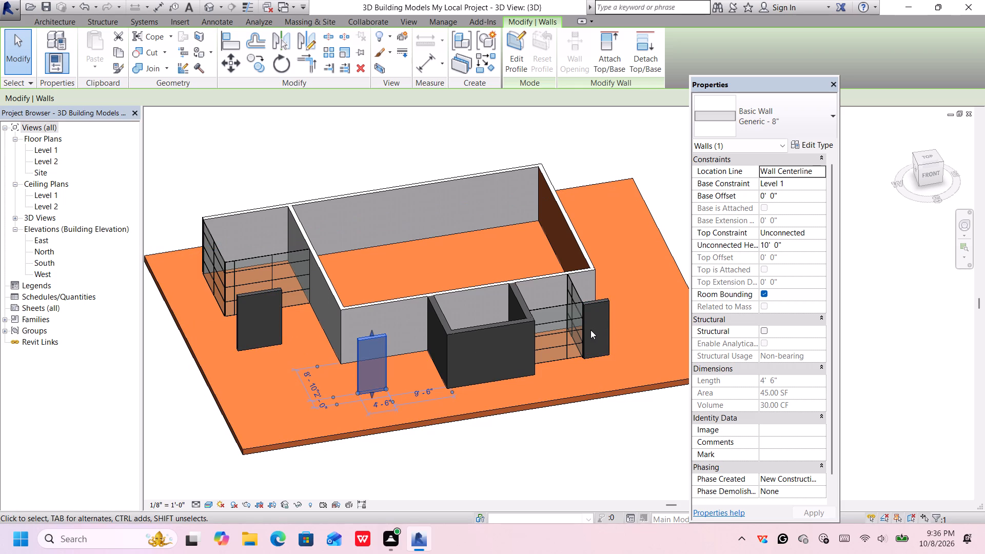
ctrl+scroll(594, 308, up, 4)
ctrl+click(601, 302)
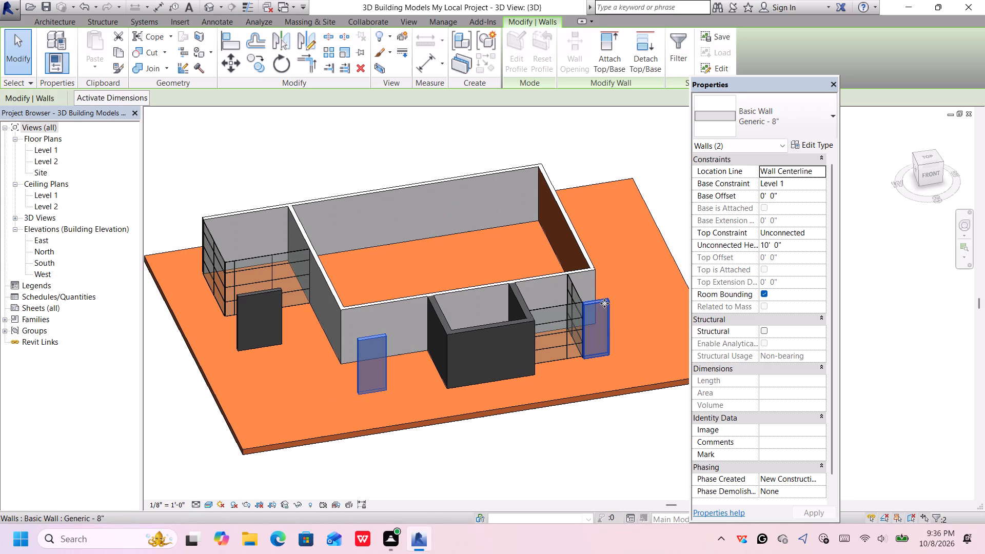
click(764, 107)
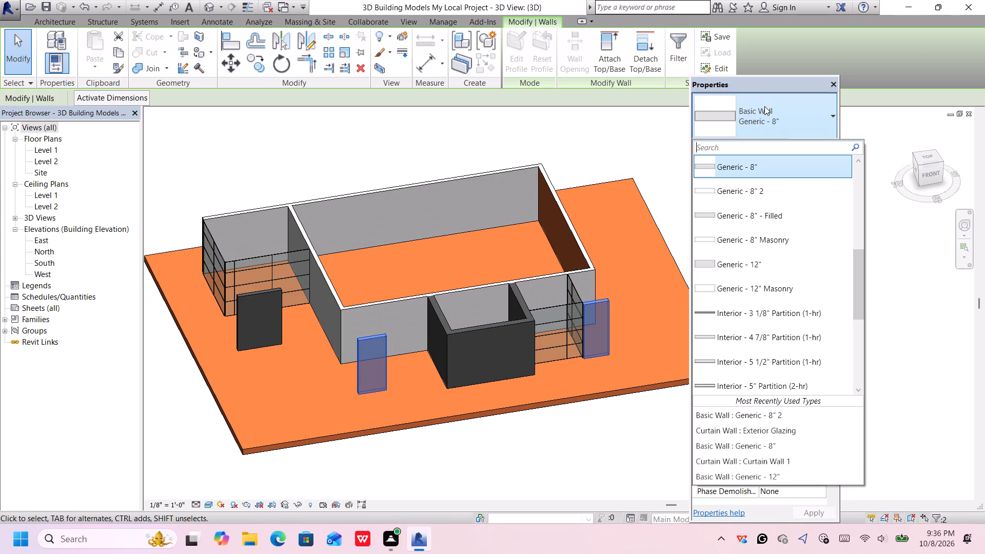
click(758, 190)
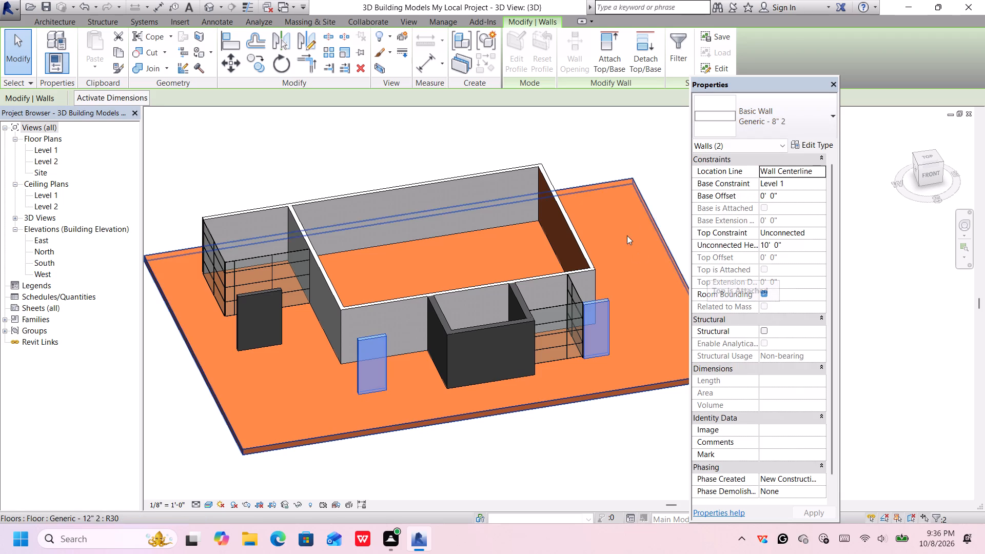
click(665, 196)
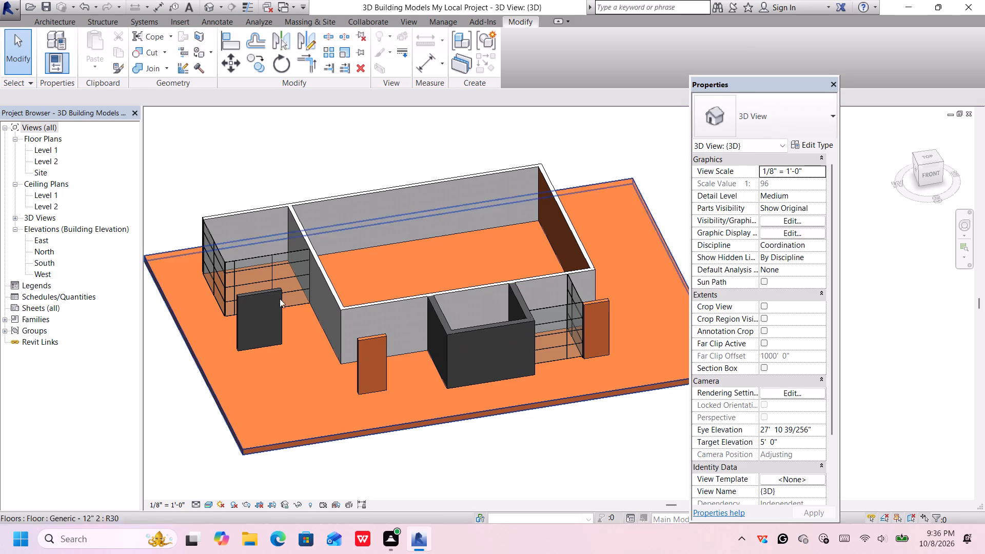
Set the structure layer material of the wide freestanding wall's Generic - 8" type to Laminate, Ivory, Matte.
click(265, 298)
click(762, 120)
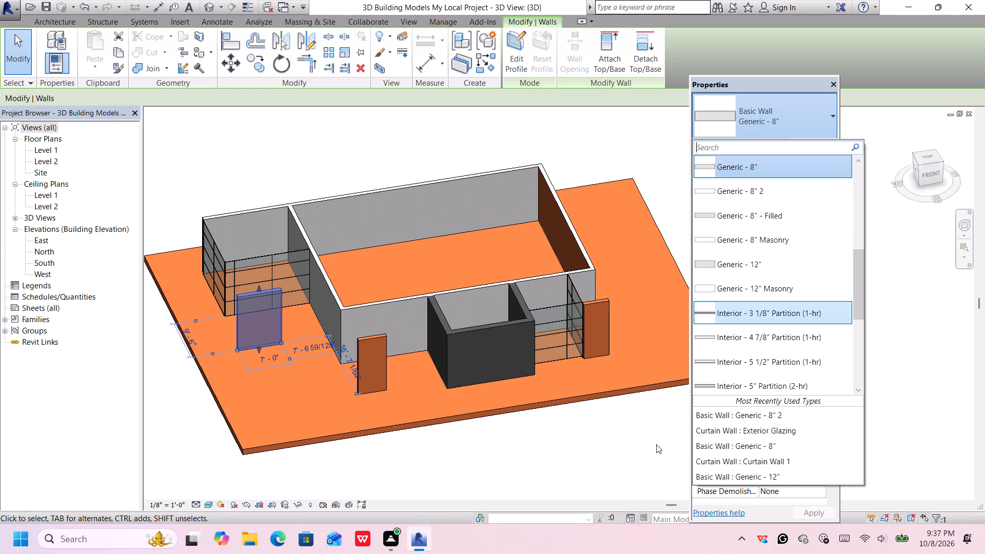
click(885, 276)
click(269, 296)
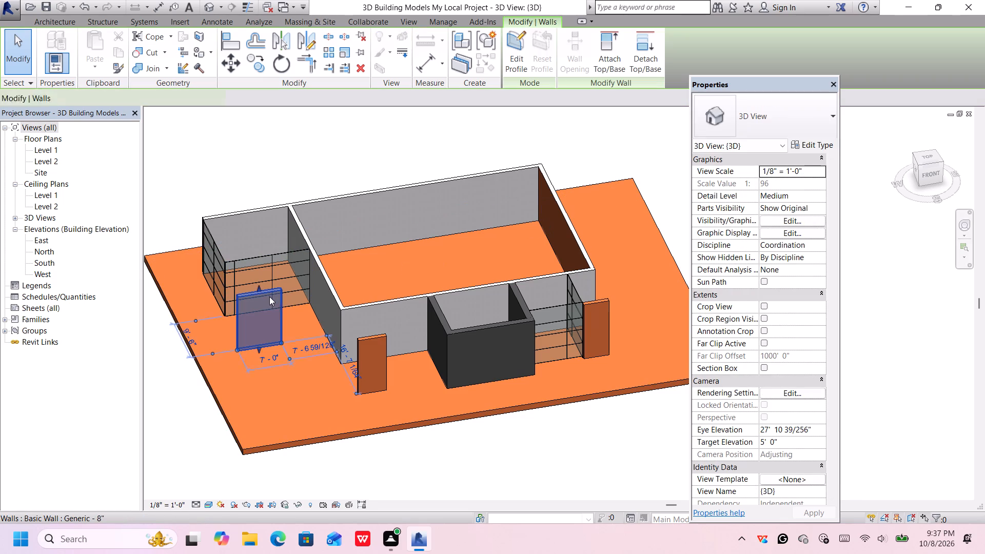
click(806, 146)
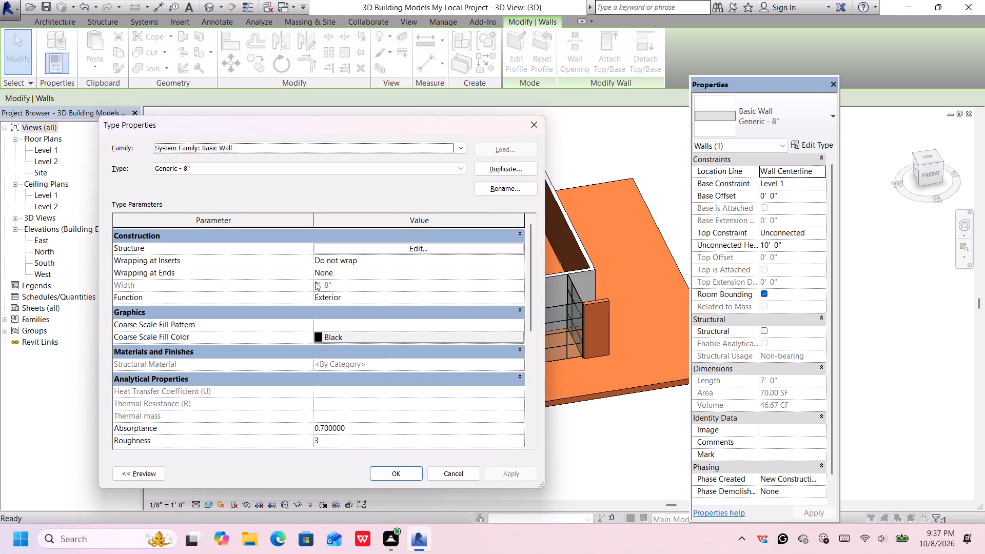
click(403, 251)
click(308, 248)
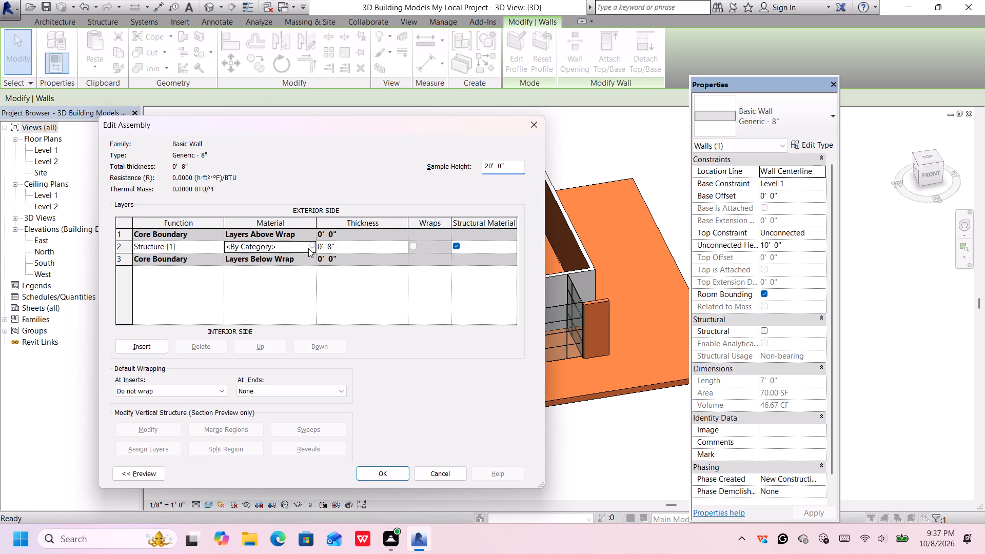
click(313, 245)
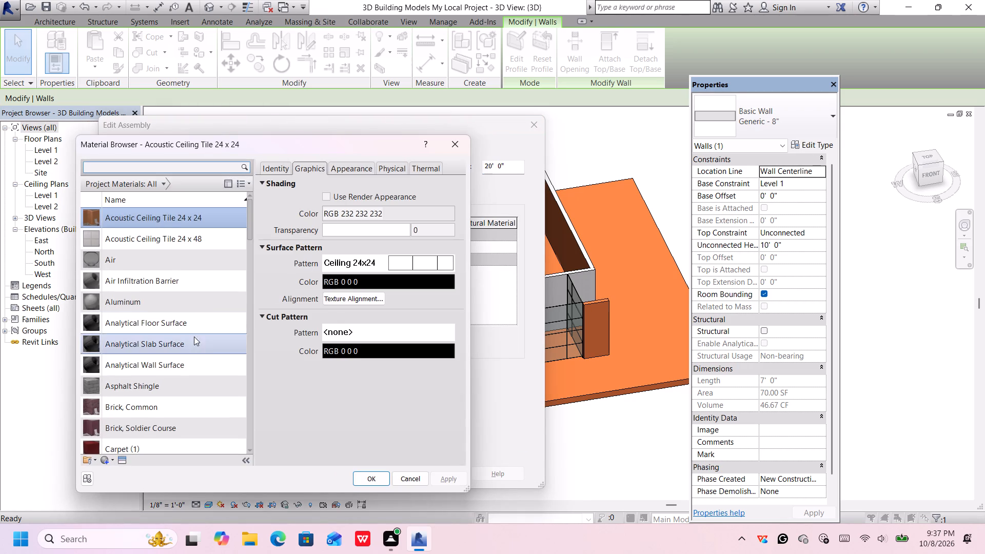
scroll(175, 302, down, 2)
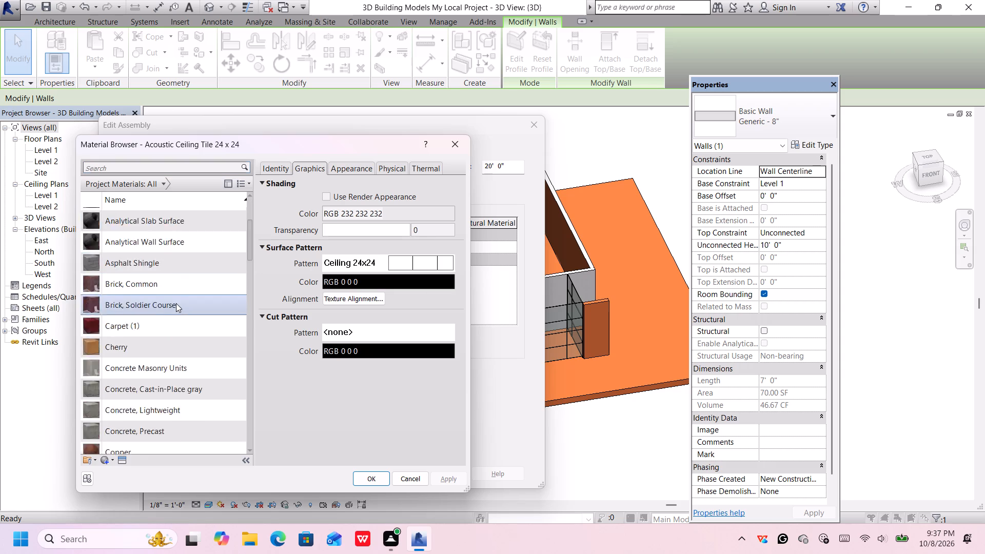
scroll(176, 303, down, 3)
scroll(176, 303, up, 2)
scroll(177, 302, down, 3)
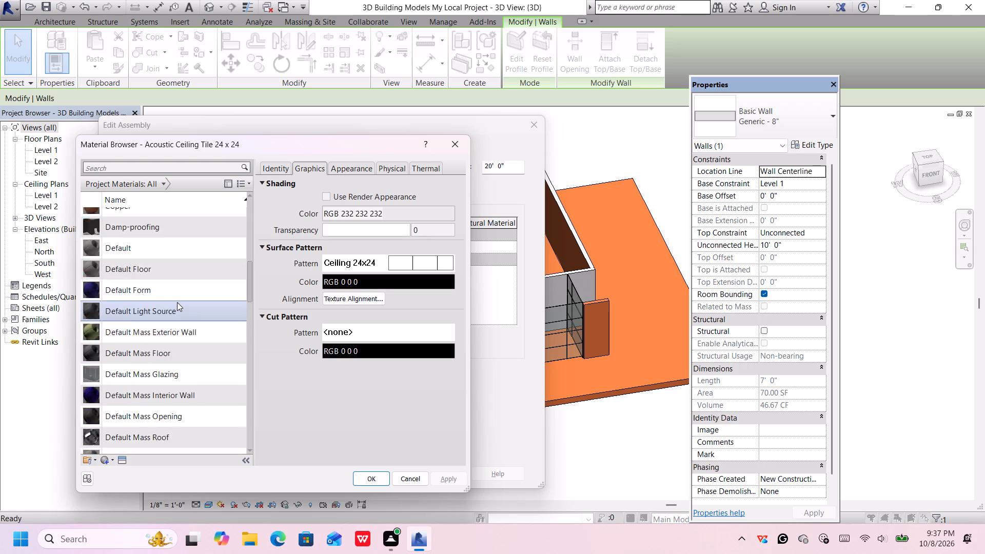
scroll(177, 302, down, 4)
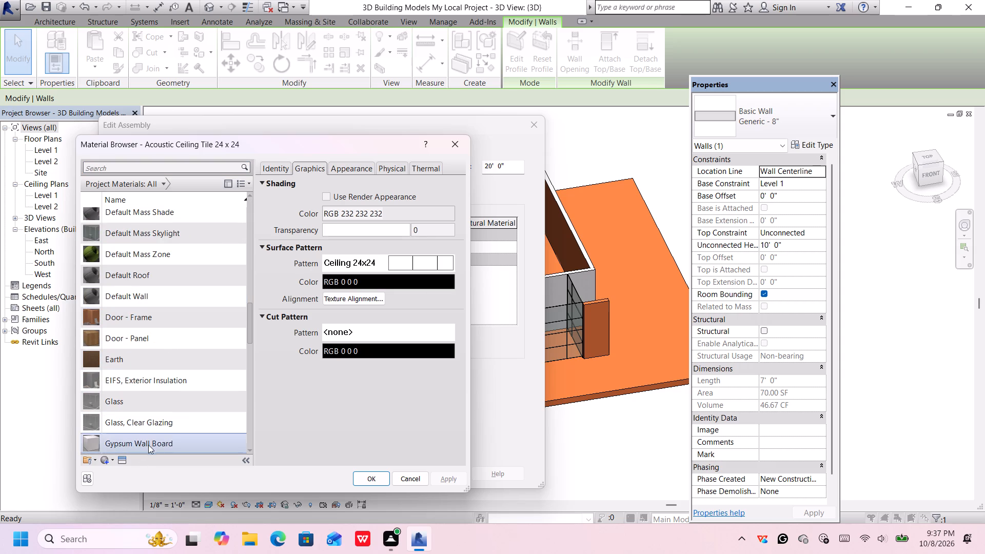
click(149, 444)
scroll(186, 393, down, 2)
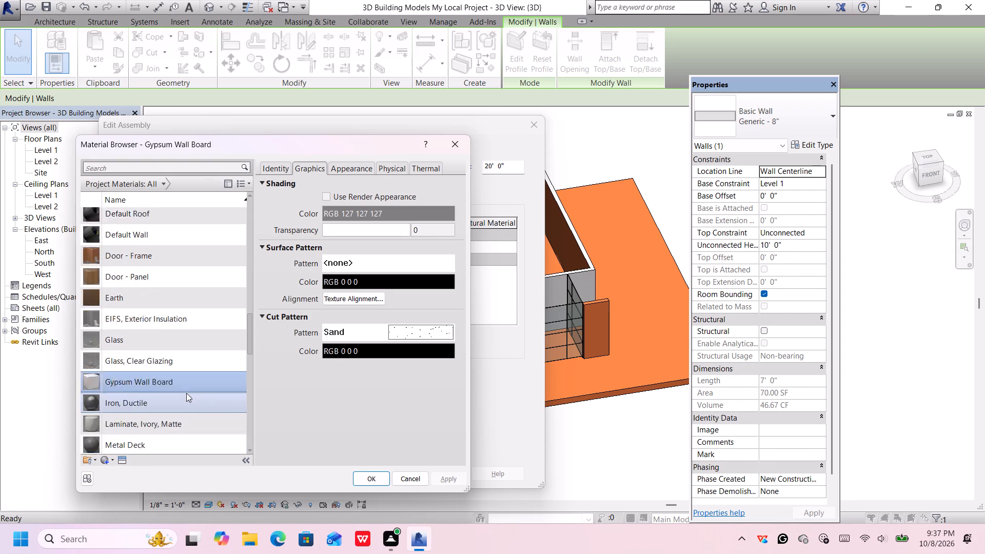
scroll(186, 393, down, 1)
click(195, 306)
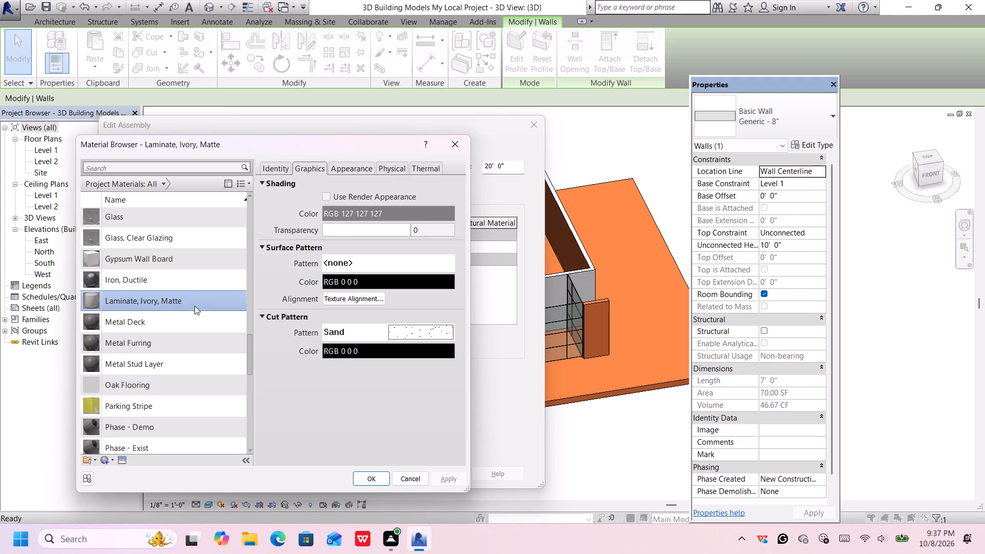
click(370, 477)
click(373, 470)
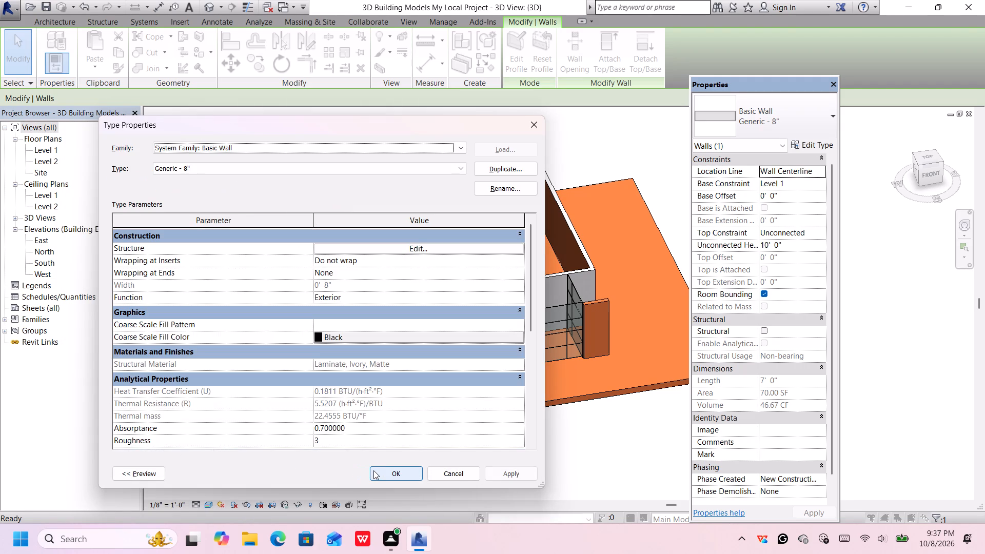
Duplicate the wide freestanding wall's type under the suggested name and apply the copy to that wall.
click(521, 168)
click(333, 330)
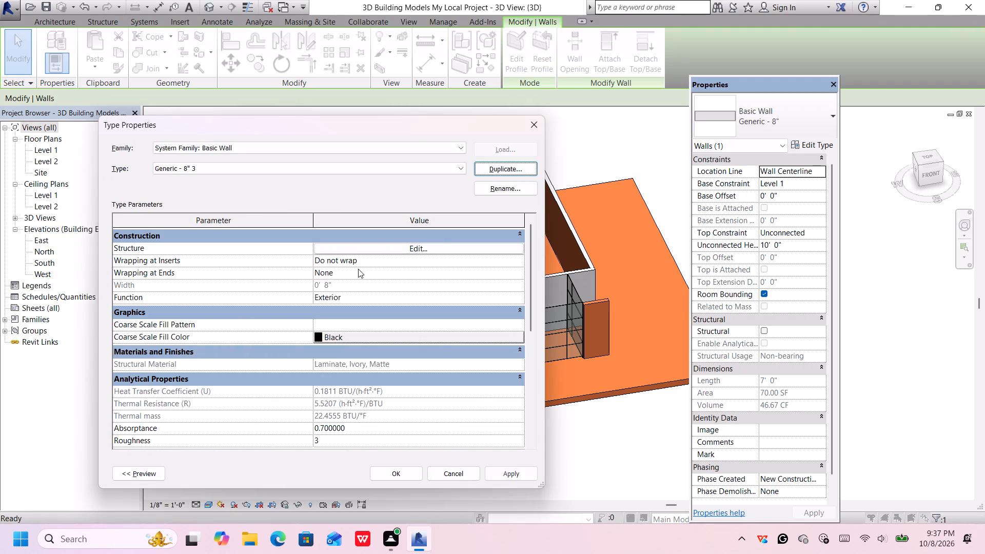
click(405, 473)
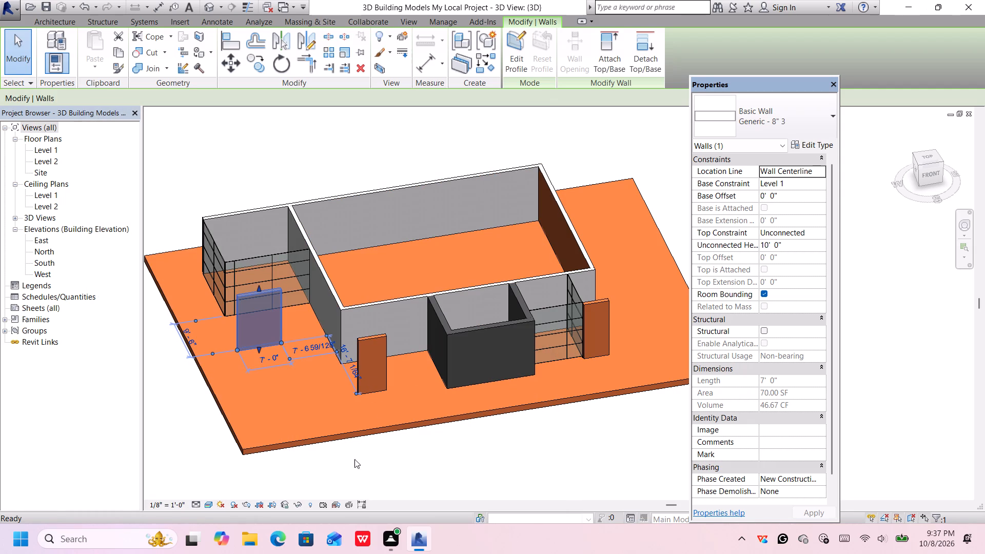
click(375, 476)
Set the structure layer material of the small dark room's three Generic - 12" walls to Laminate, Ivory, Matte.
middle_drag(441, 480, 438, 453)
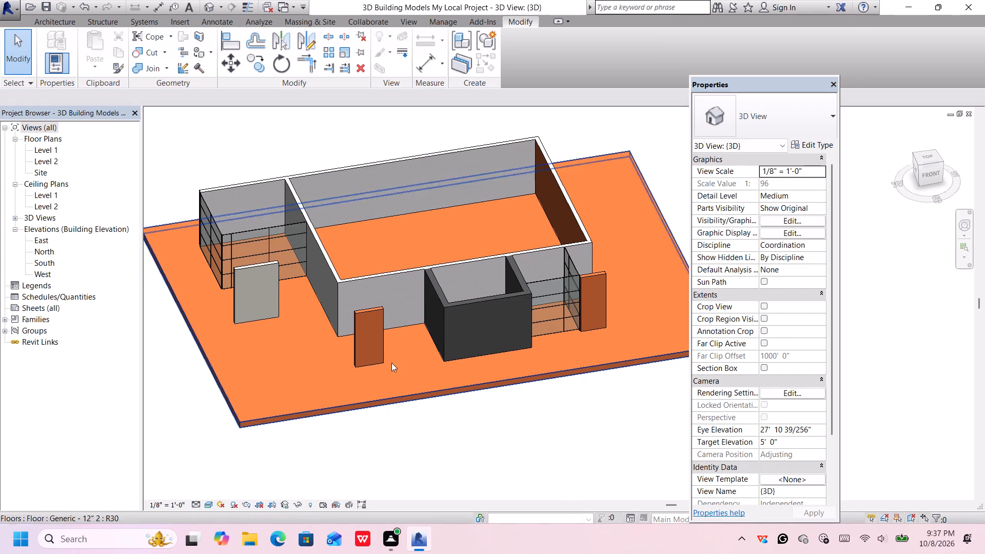
scroll(444, 311, up, 2)
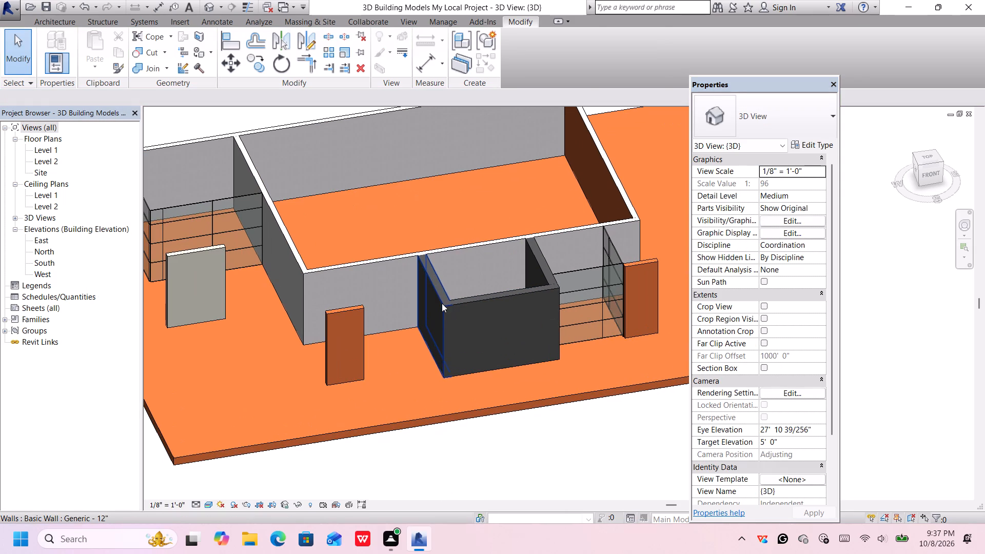
click(442, 302)
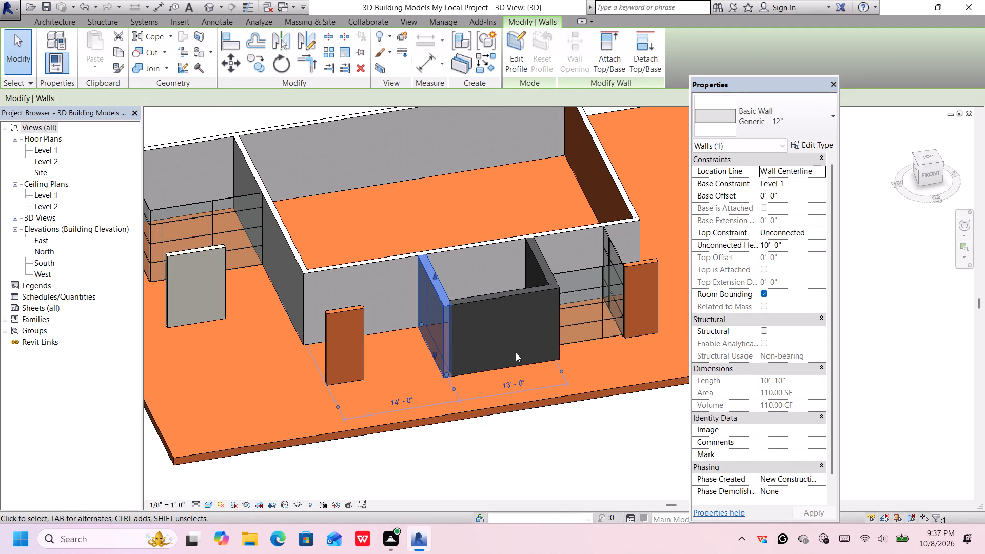
ctrl+click(511, 297)
ctrl+click(539, 264)
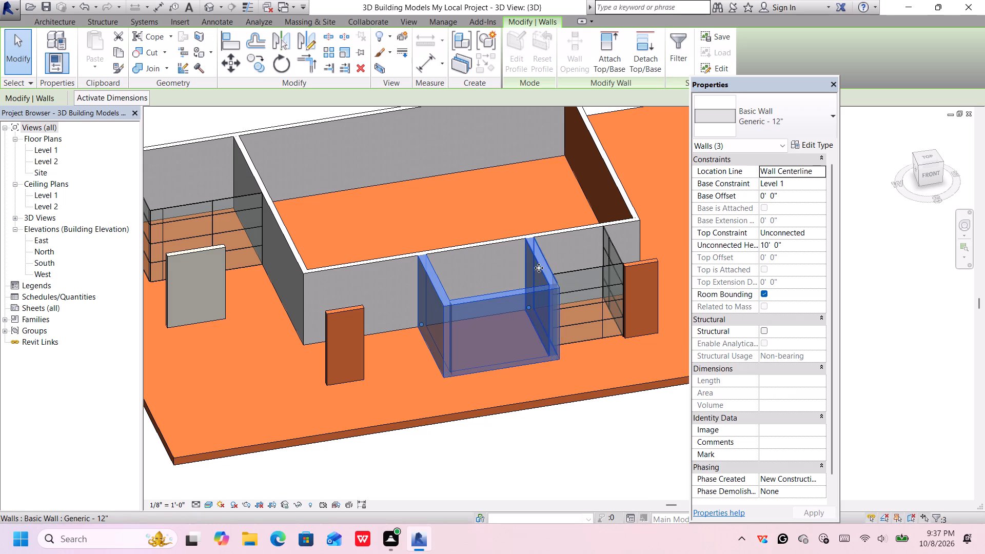
scroll(559, 353, down, 1)
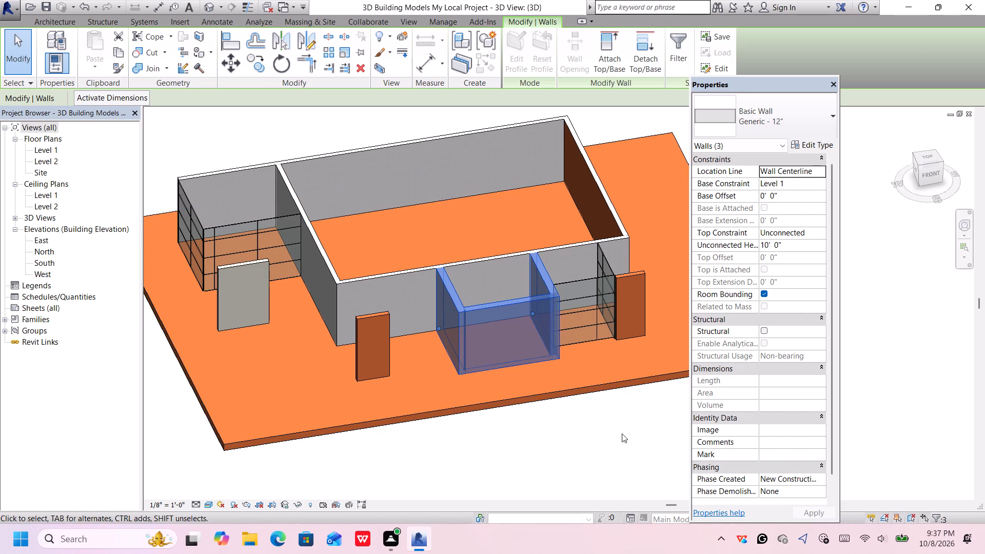
click(796, 144)
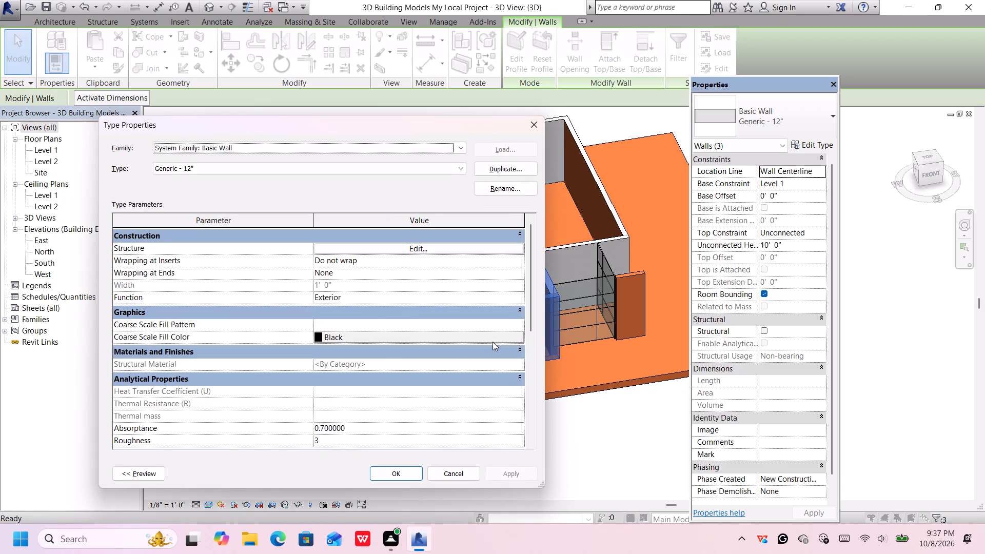
click(371, 252)
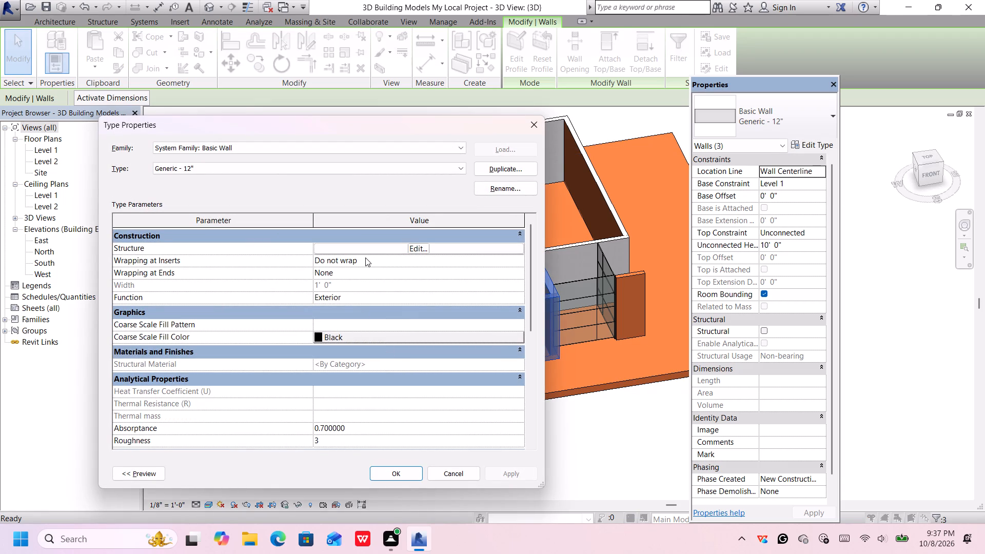
click(379, 248)
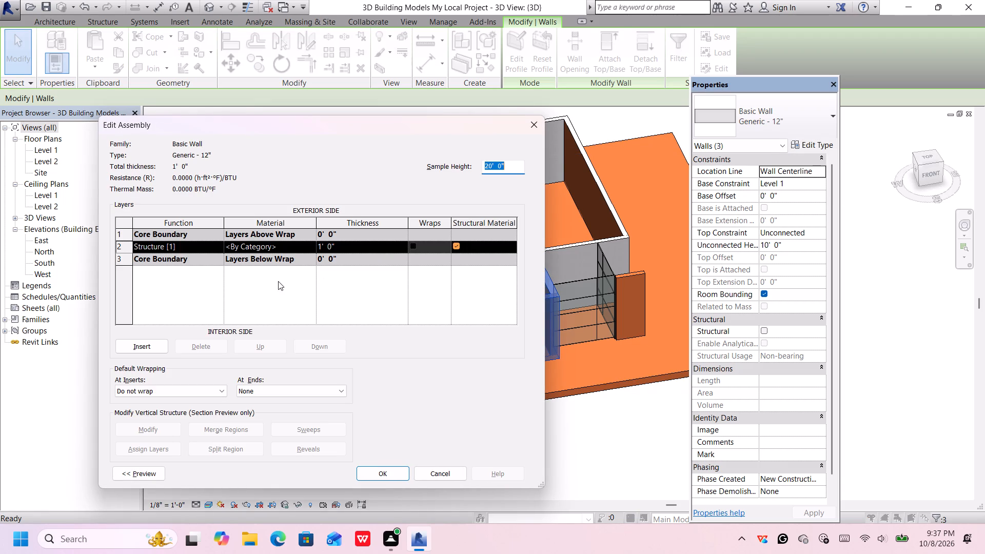
click(310, 245)
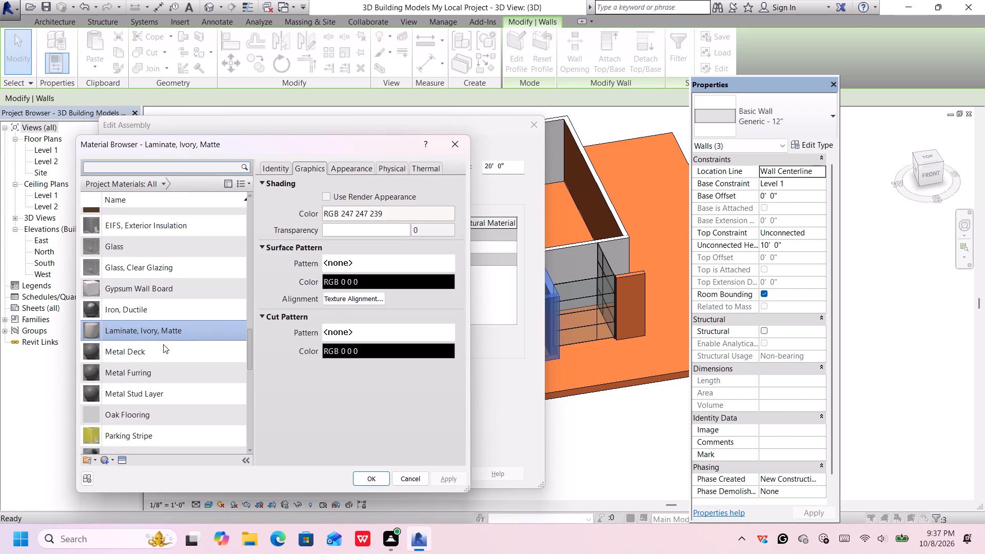
scroll(183, 307, down, 1)
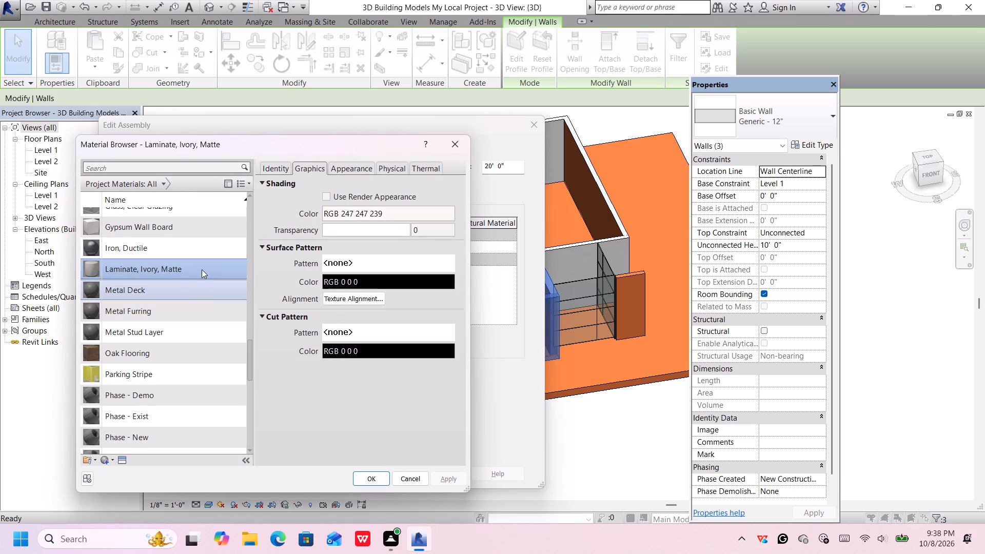
click(204, 266)
click(383, 476)
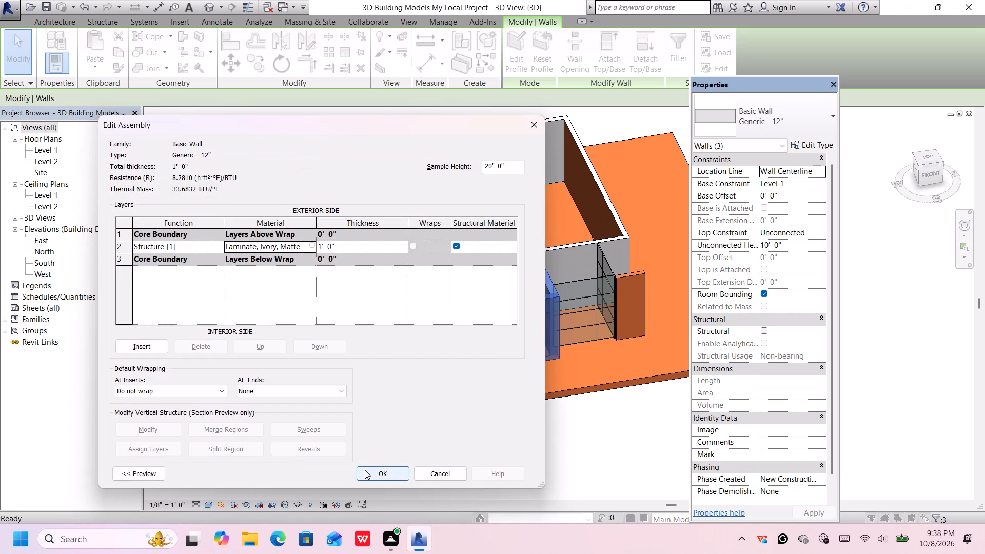
click(376, 477)
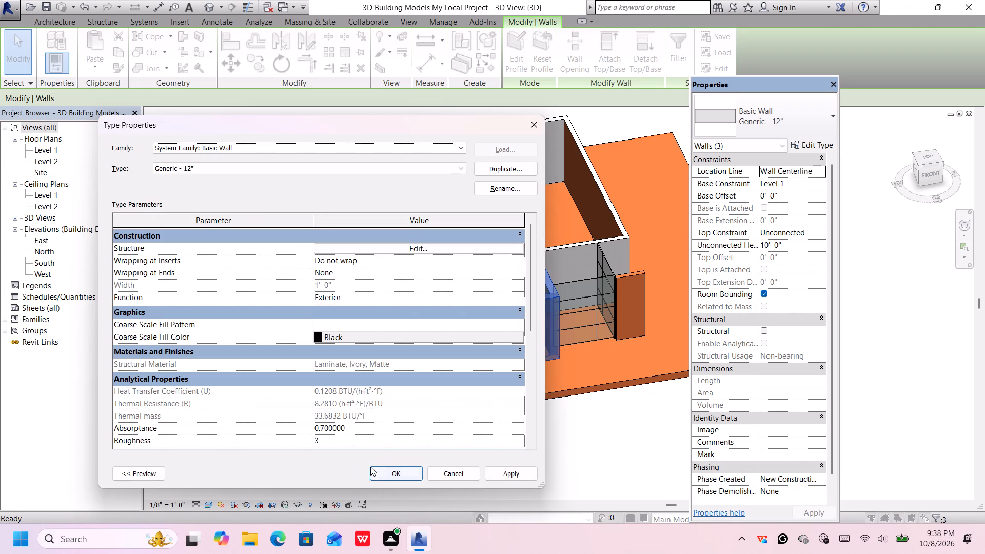
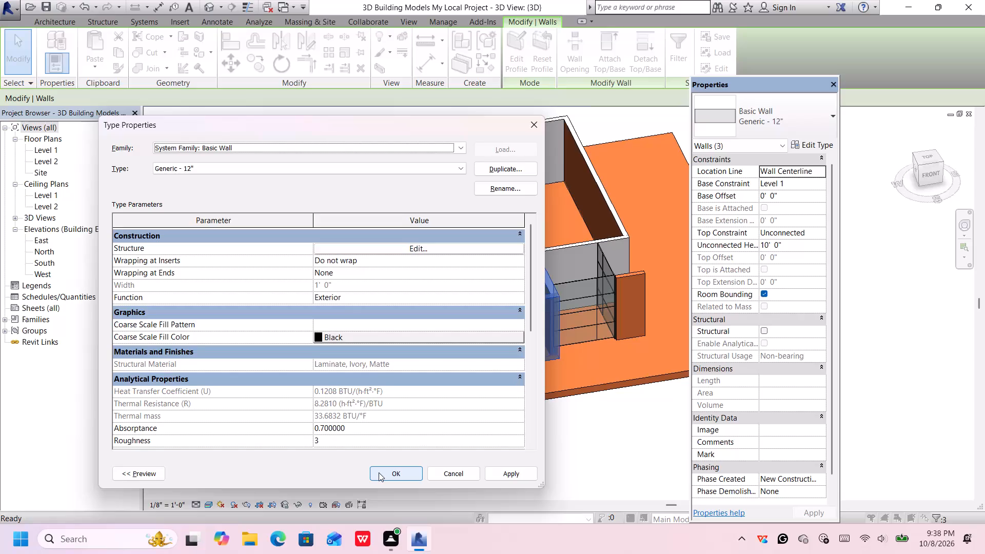
Apply the edited Generic - 12" type properties to the small room's three walls.
click(379, 472)
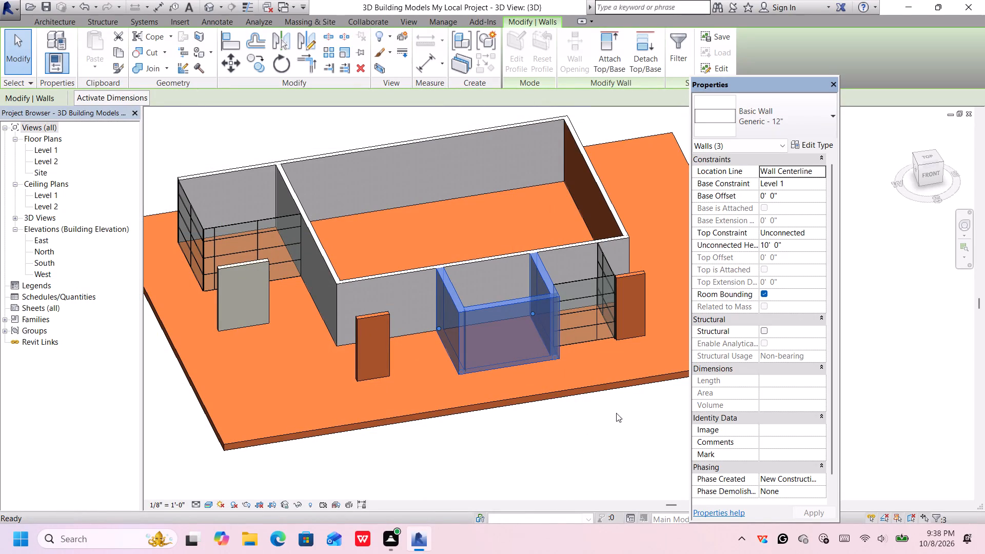
Reselect Generic - 12" for the small room's three walls and review the type's structure layer material.
click(817, 116)
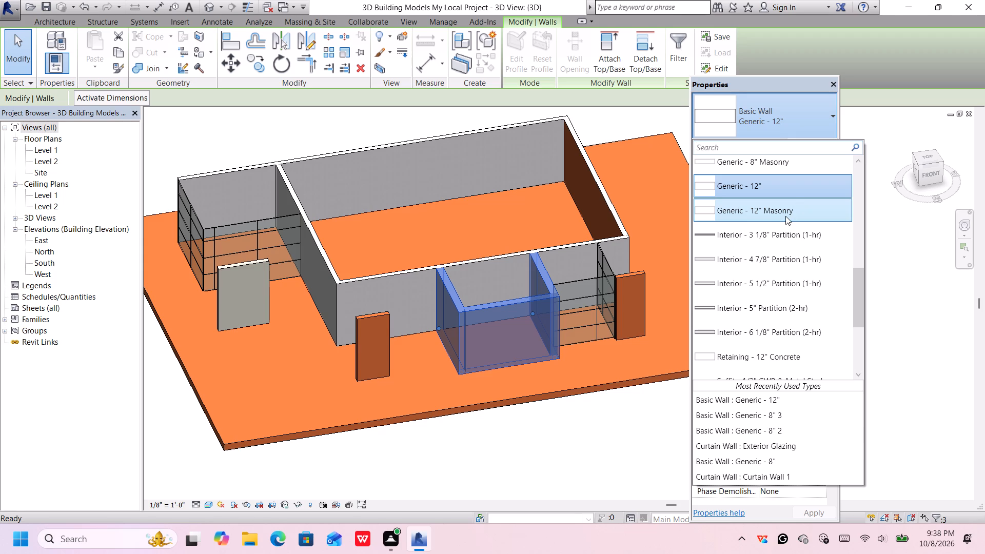
click(806, 183)
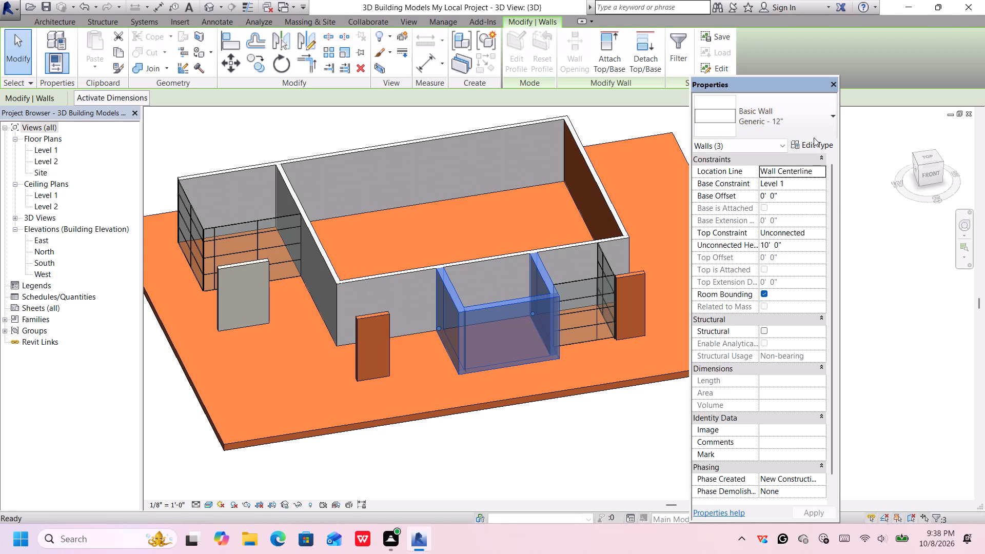
click(815, 143)
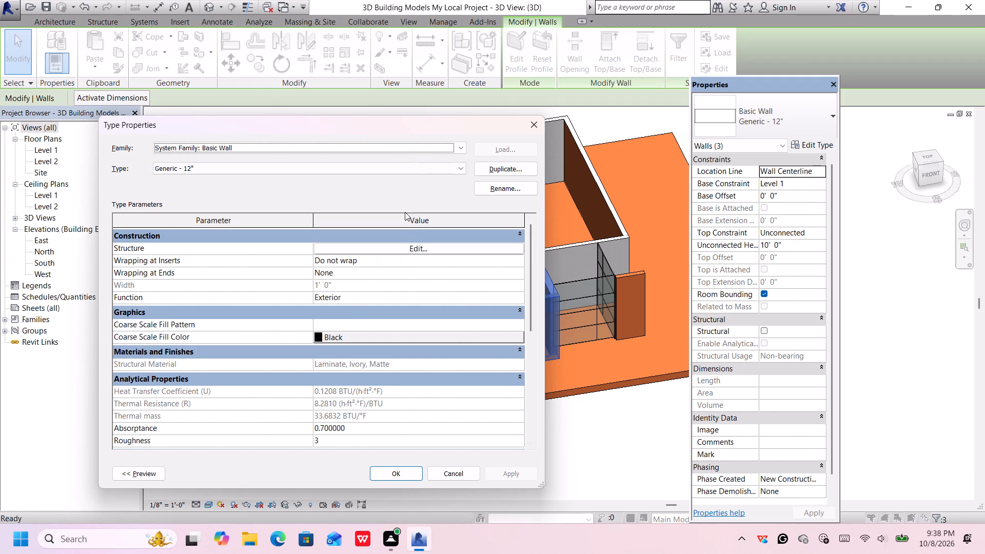
click(410, 245)
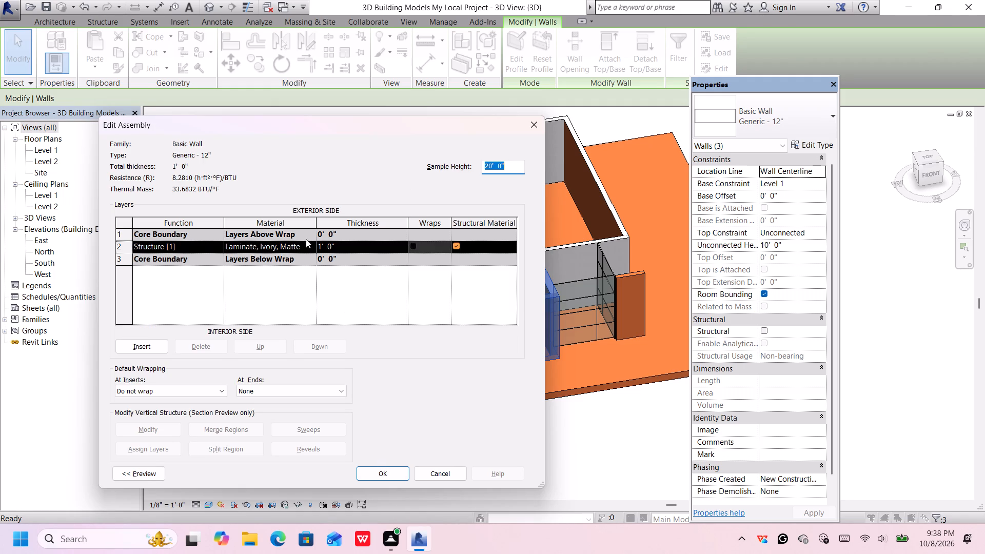
click(378, 473)
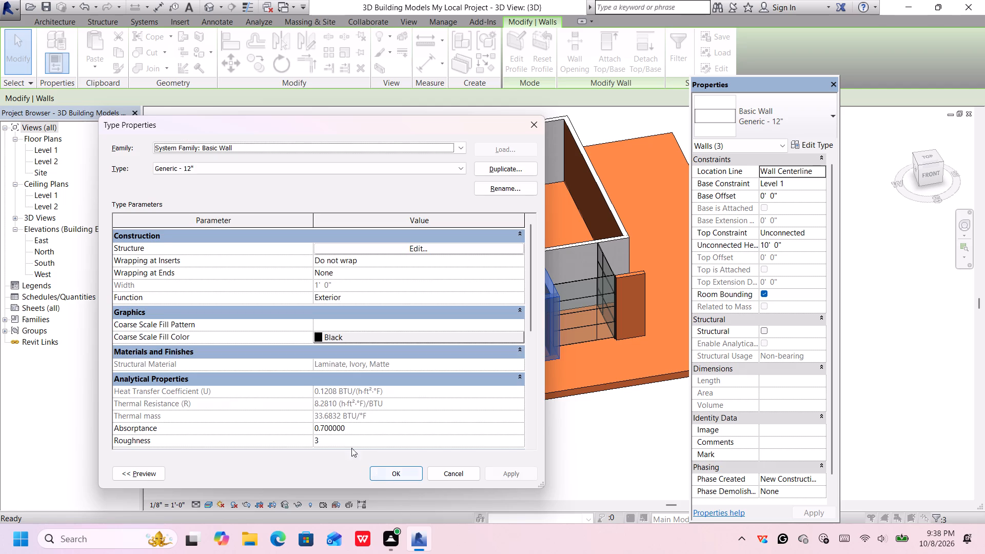
click(395, 473)
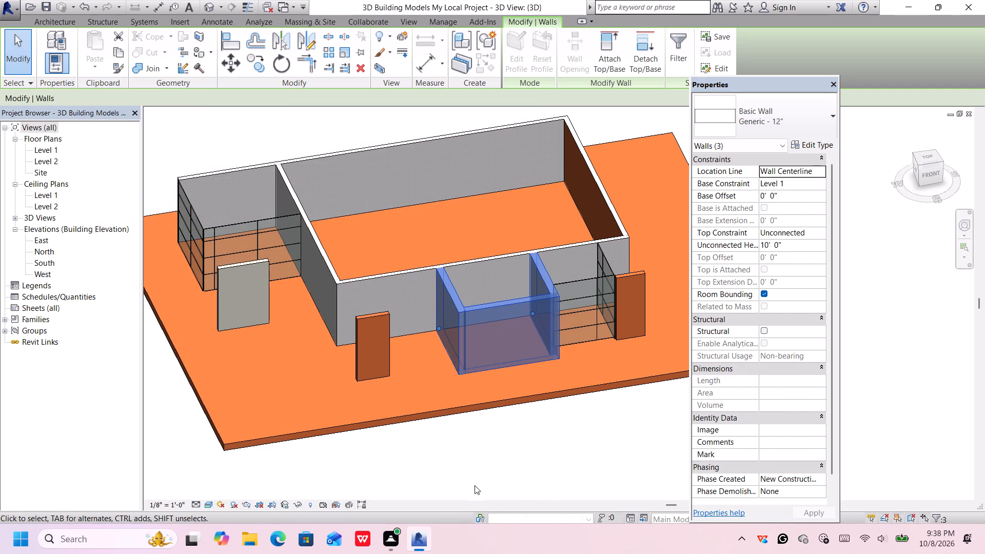
Examine the wall and floor finishes across the whole building model.
click(497, 461)
scroll(493, 467, up, 1)
scroll(493, 467, down, 2)
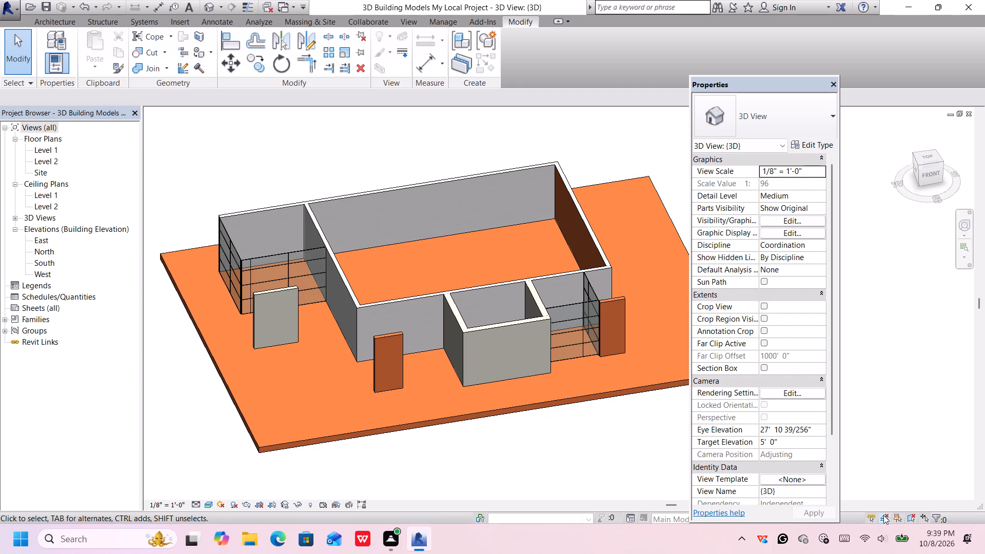
click(617, 466)
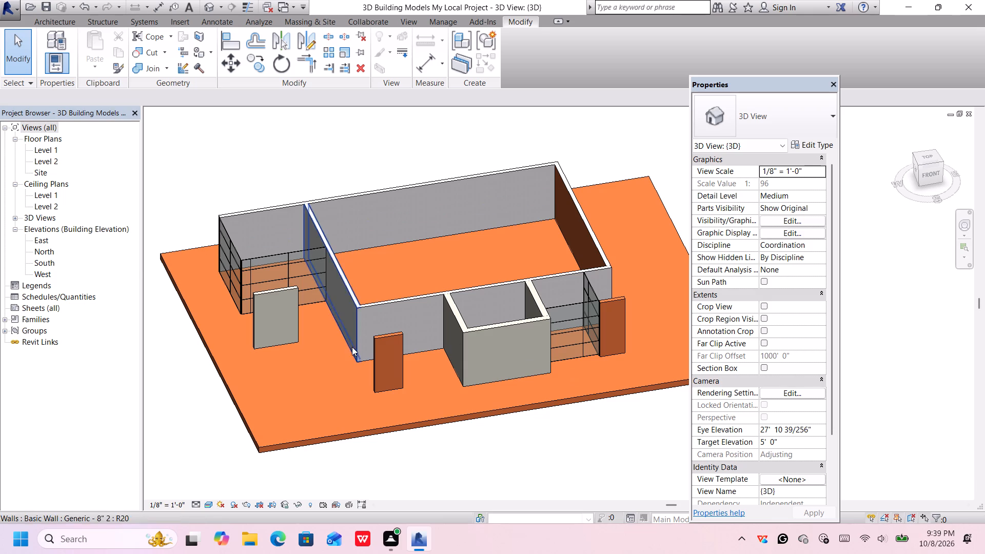
scroll(328, 349, up, 1)
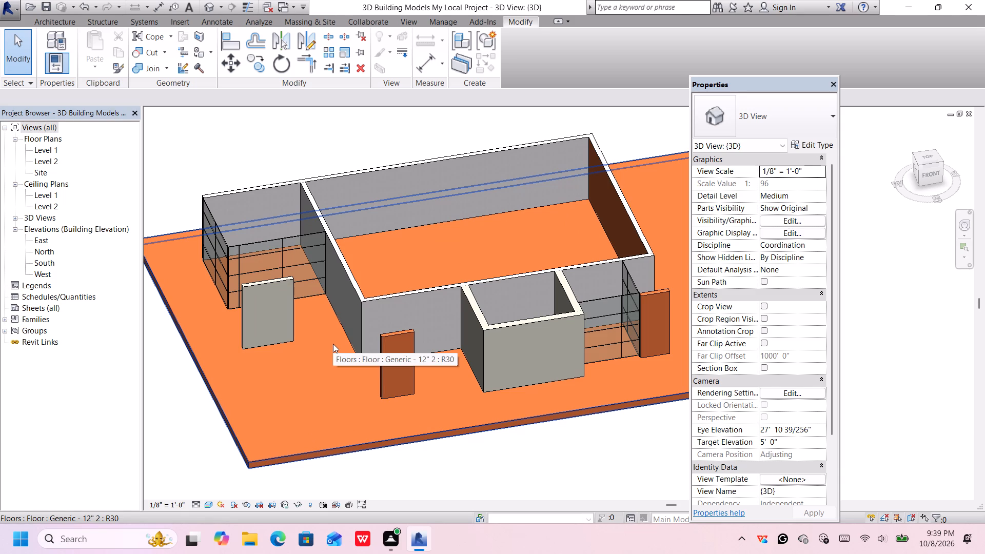
scroll(332, 345, up, 1)
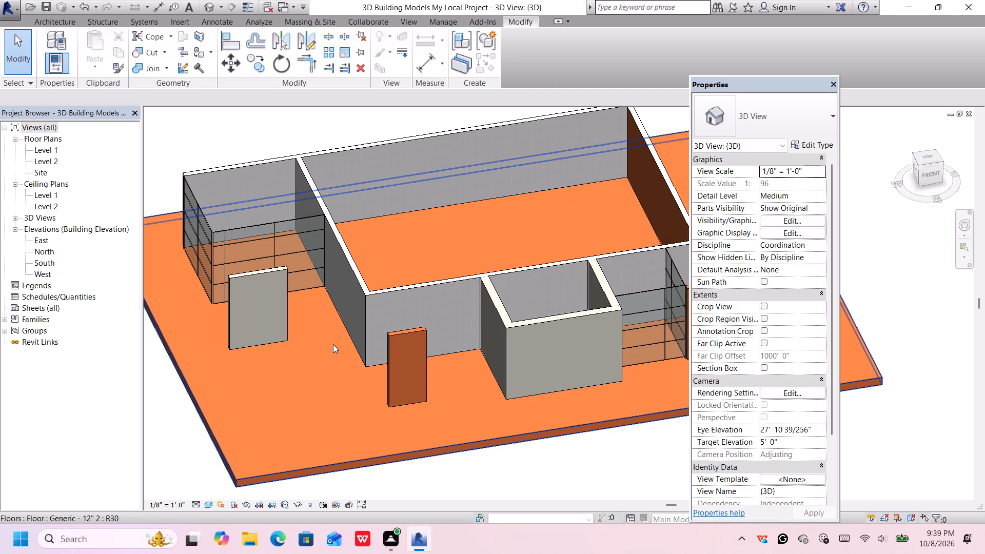
scroll(419, 447, down, 3)
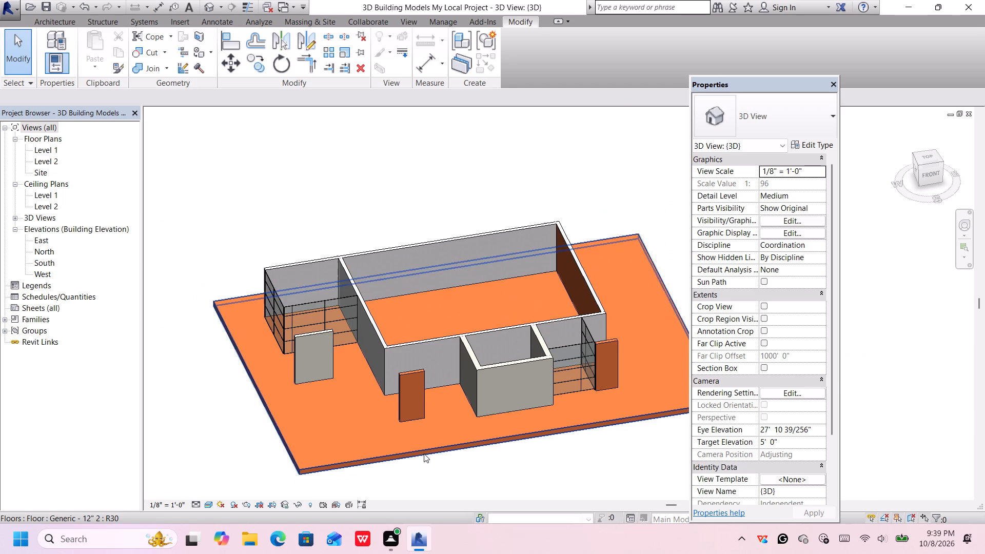
middle_drag(447, 478, 426, 432)
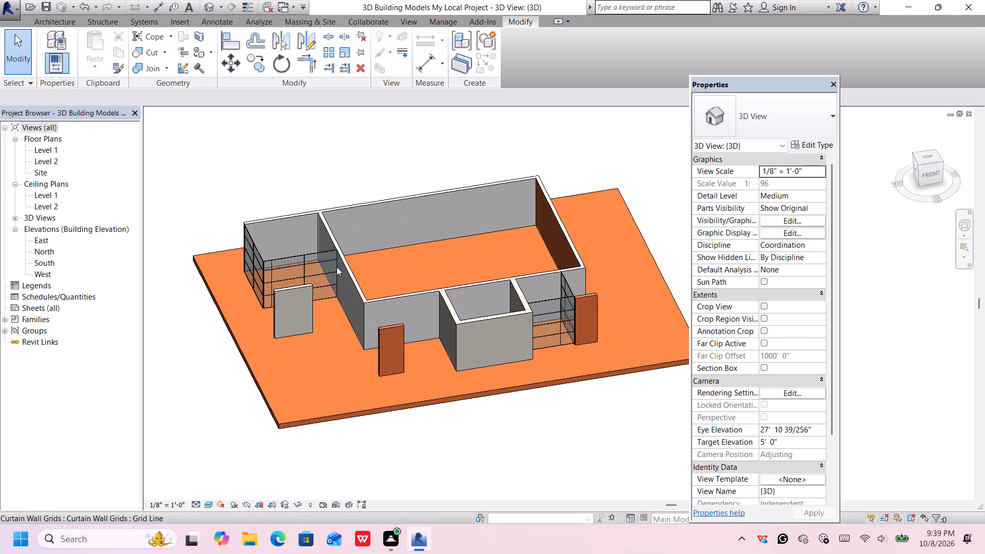
Start a new 7" max riser 11" tread assembled stair from Level 1 to Level 2.
scroll(337, 268, up, 3)
scroll(316, 333, up, 2)
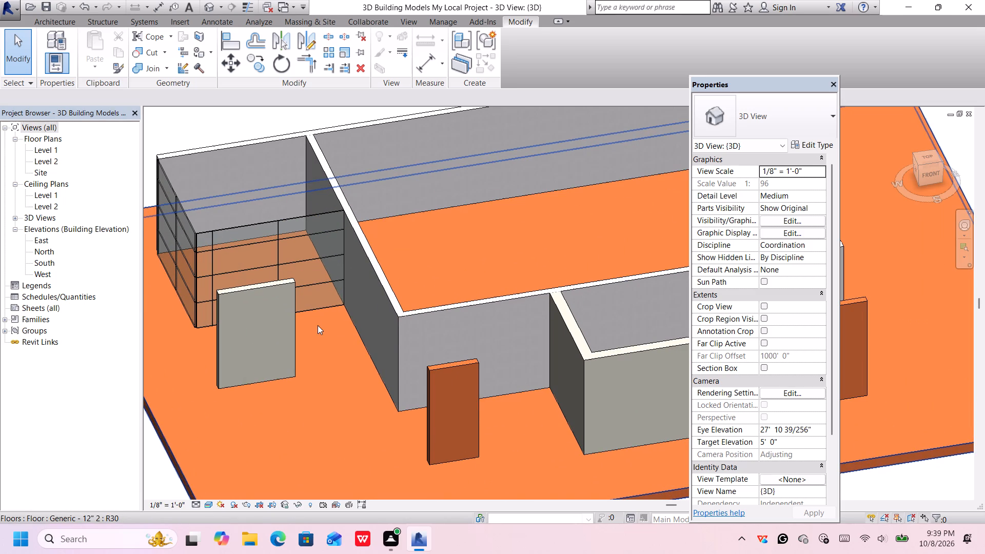
click(52, 22)
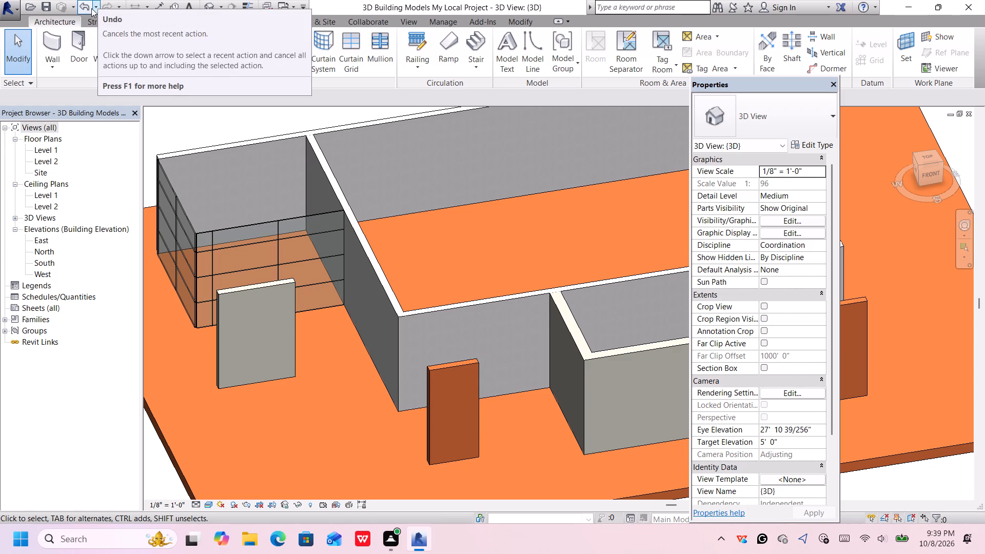
click(476, 42)
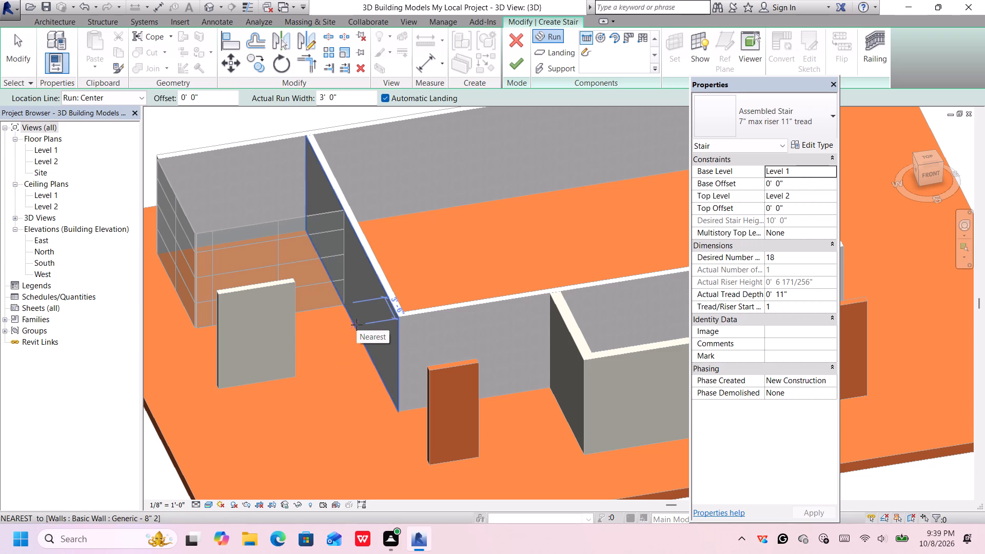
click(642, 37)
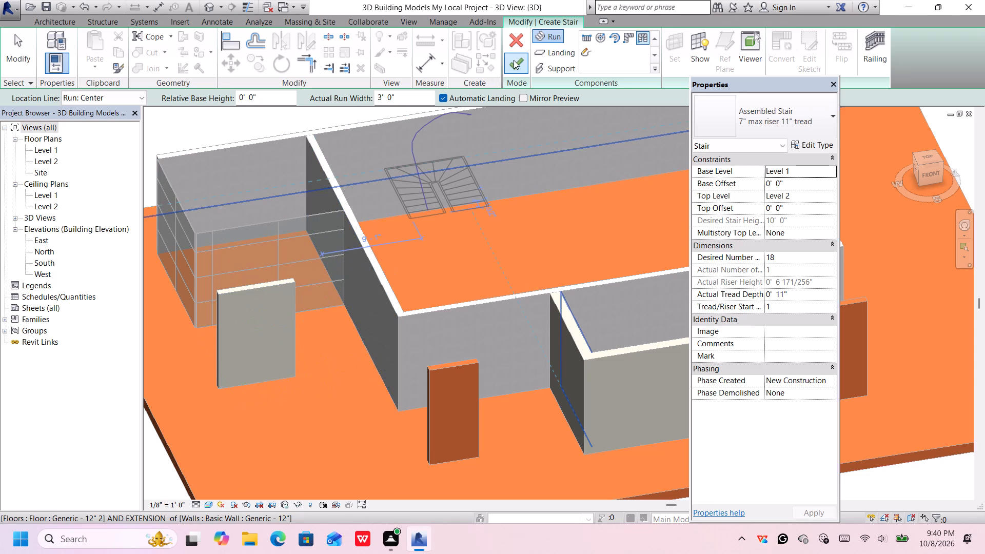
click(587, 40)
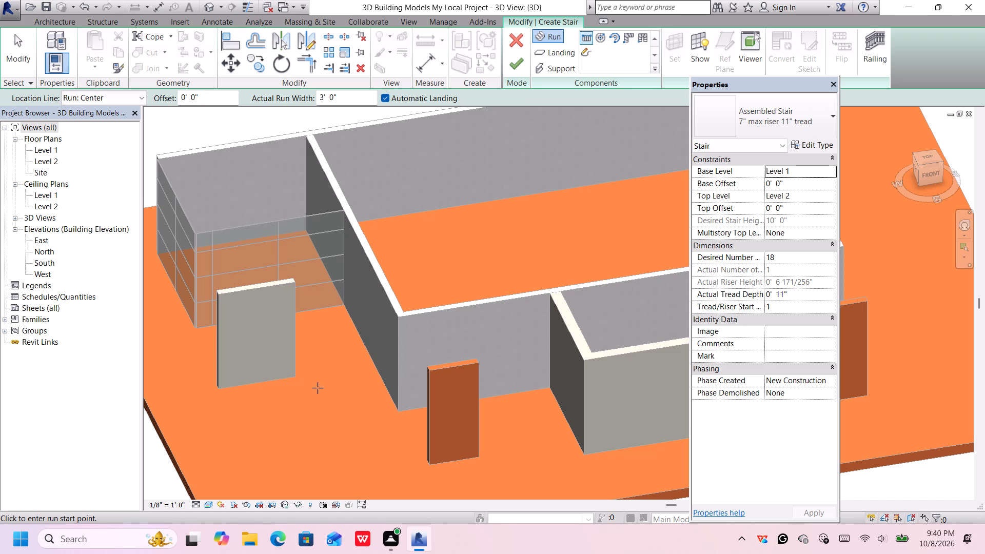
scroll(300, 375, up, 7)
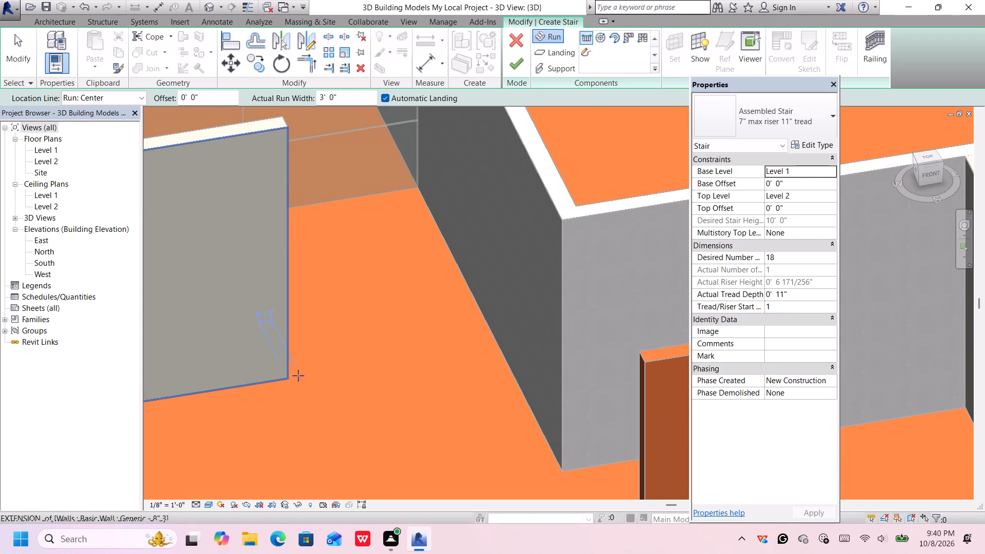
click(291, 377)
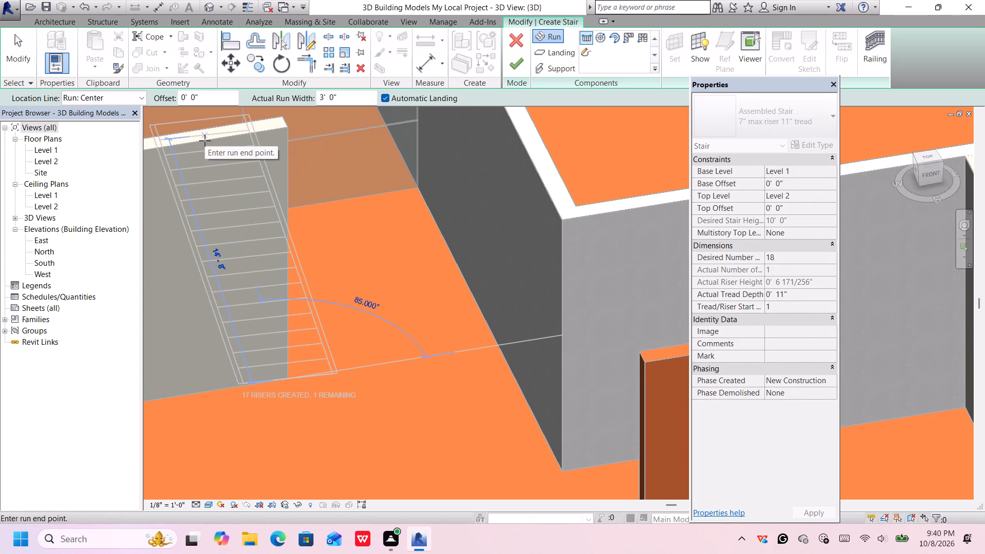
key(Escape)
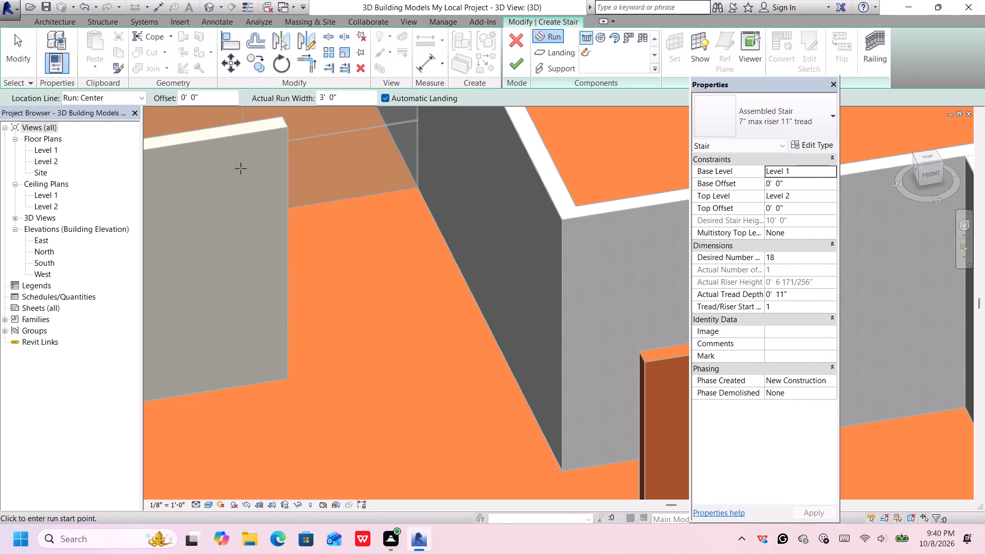
Draw a straight 3' 0" wide, 18-riser stair run from beside the wide freestanding ivory wall back toward the gridded curtain wall.
click(586, 34)
click(353, 358)
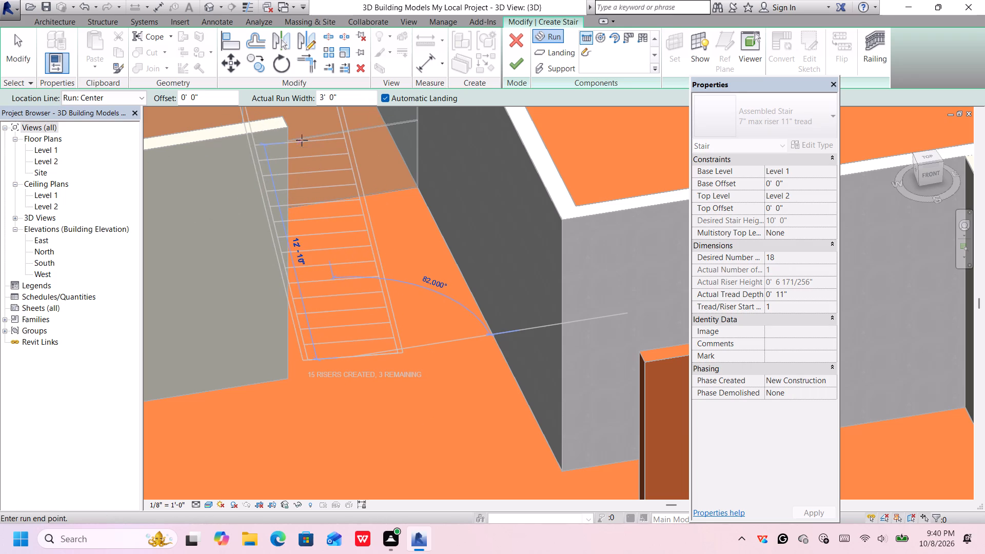
scroll(302, 128, up, 1)
middle_drag(302, 128, 302, 146)
scroll(302, 146, up, 3)
scroll(302, 142, down, 2)
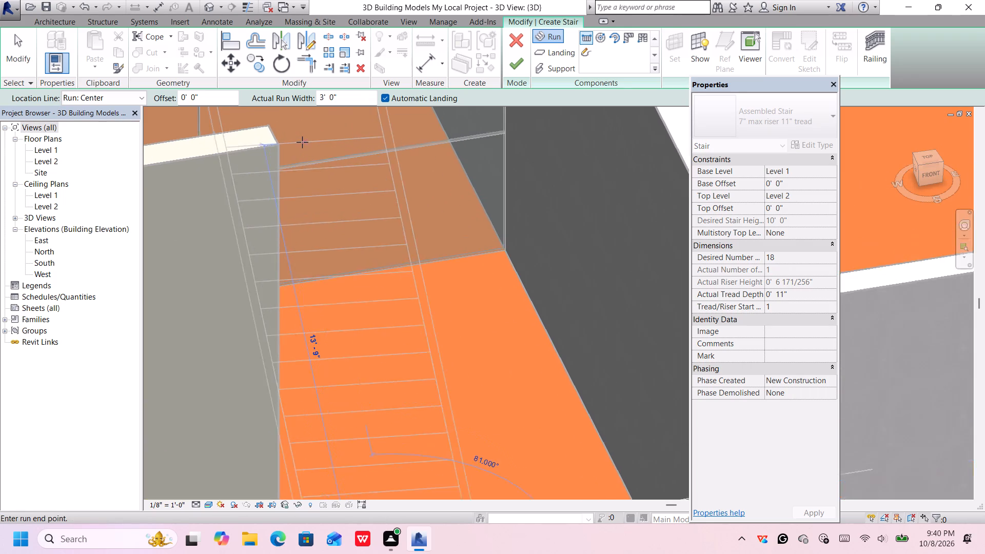
scroll(302, 142, down, 5)
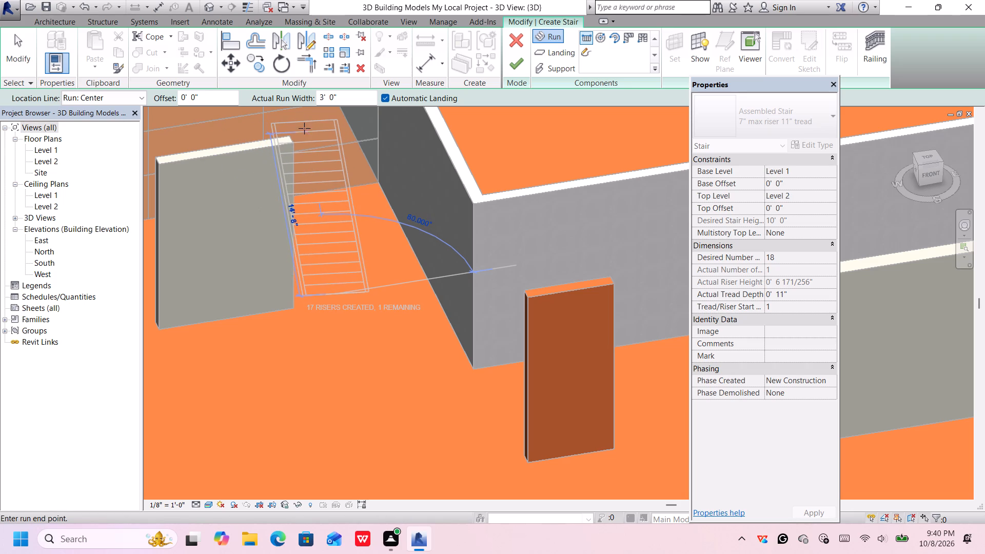
scroll(303, 128, down, 4)
middle_drag(303, 130, 313, 191)
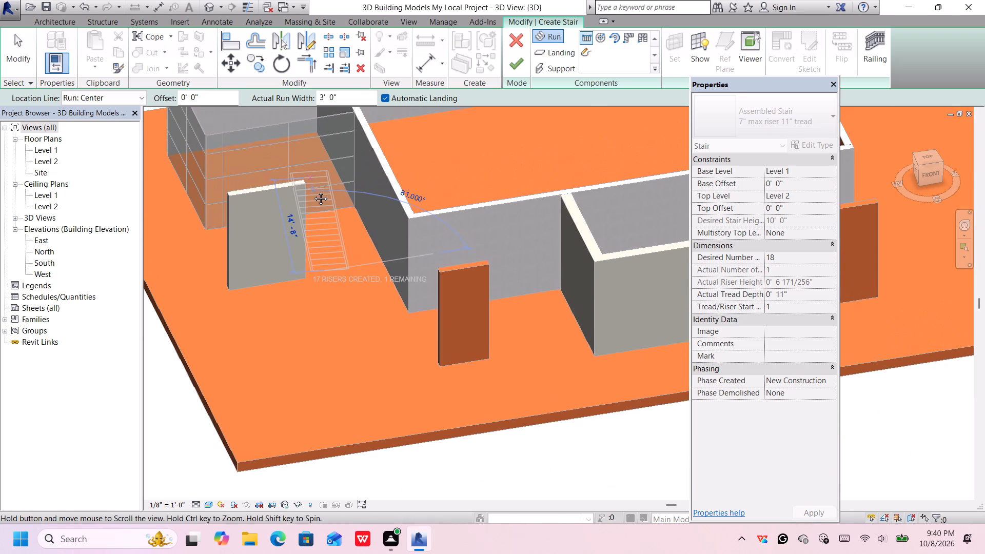
middle_drag(313, 191, 316, 195)
click(307, 184)
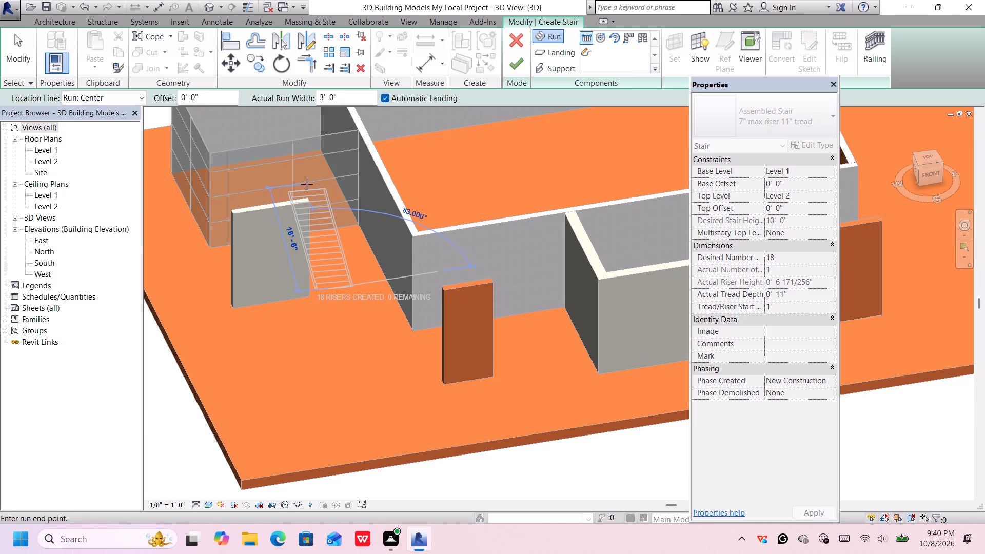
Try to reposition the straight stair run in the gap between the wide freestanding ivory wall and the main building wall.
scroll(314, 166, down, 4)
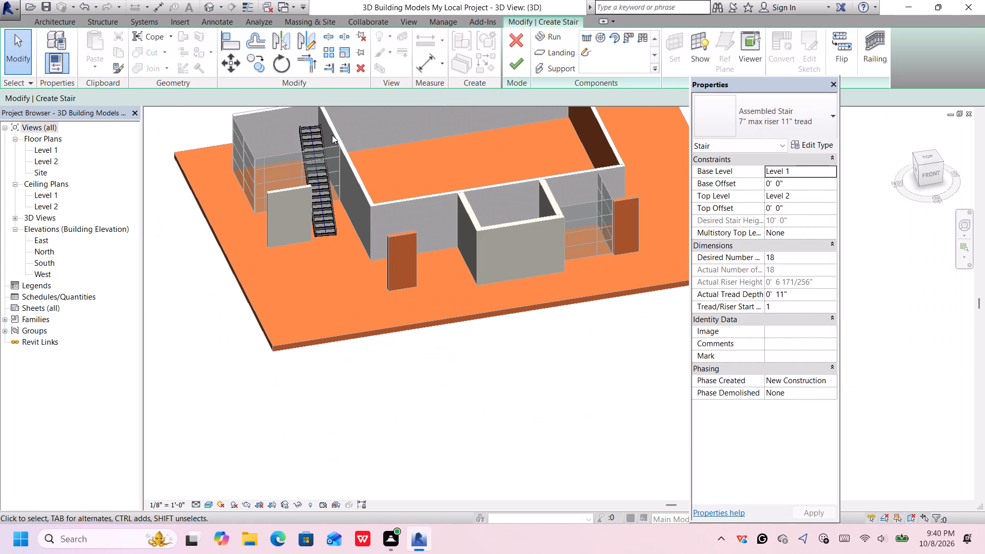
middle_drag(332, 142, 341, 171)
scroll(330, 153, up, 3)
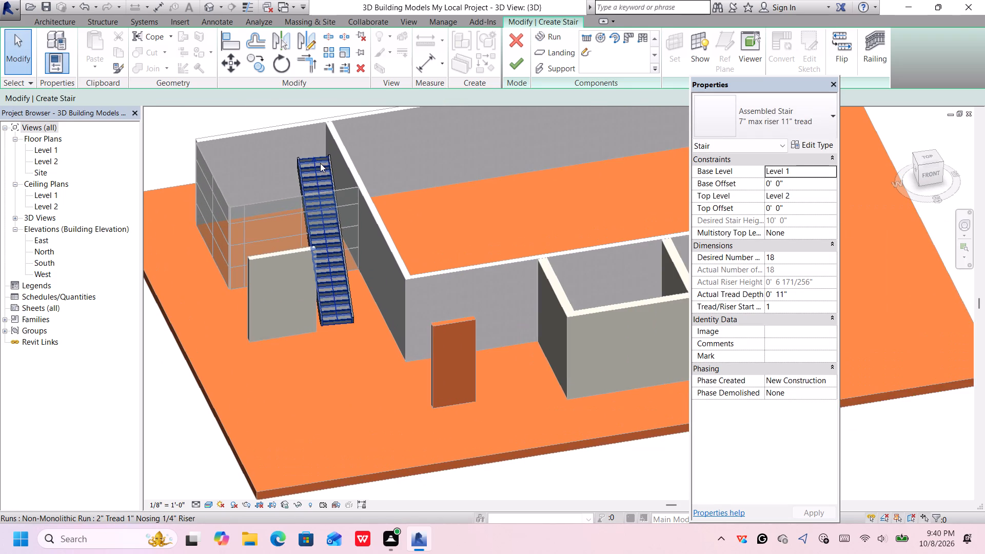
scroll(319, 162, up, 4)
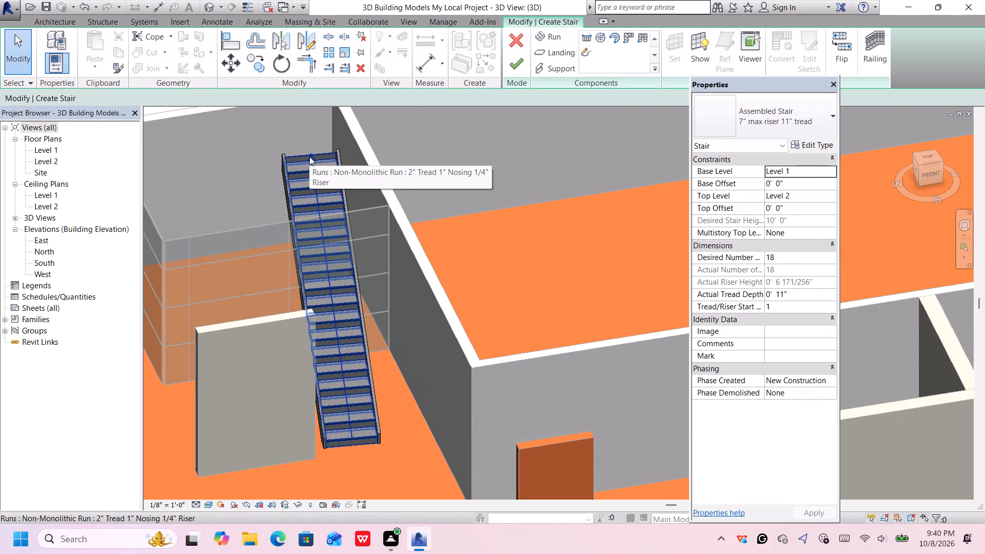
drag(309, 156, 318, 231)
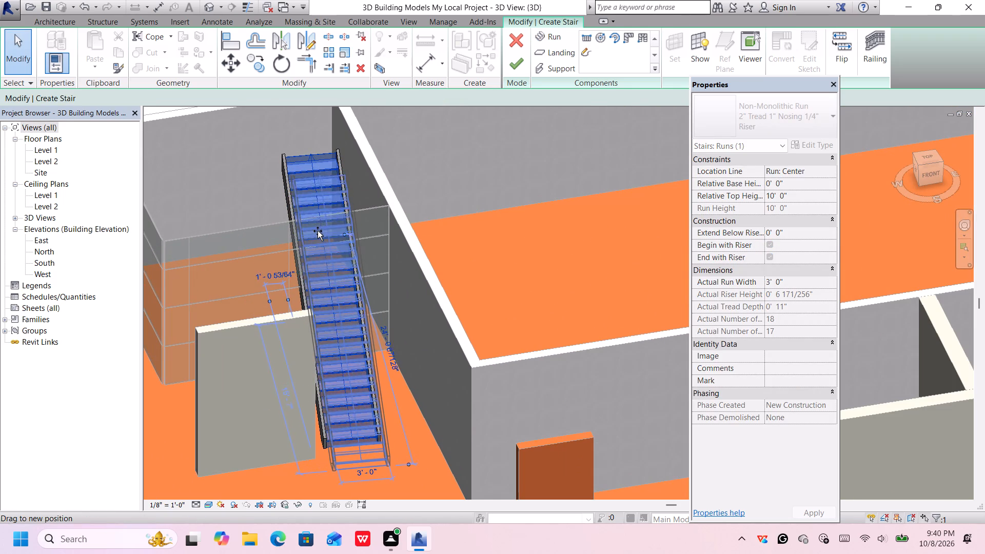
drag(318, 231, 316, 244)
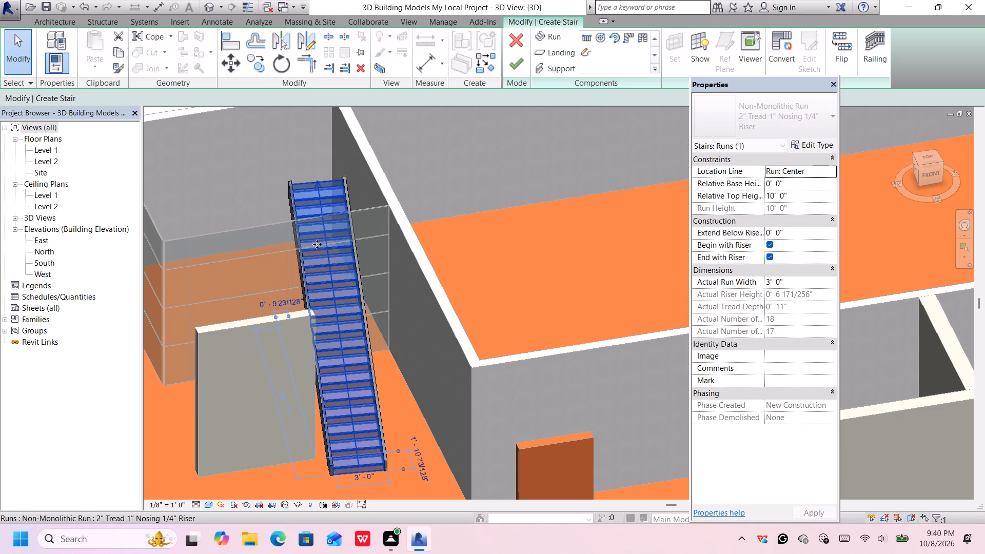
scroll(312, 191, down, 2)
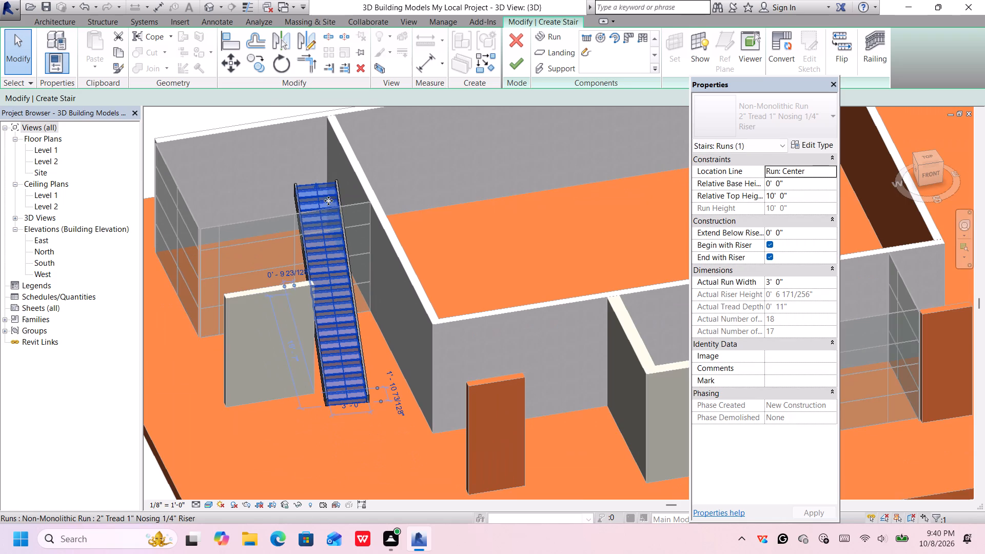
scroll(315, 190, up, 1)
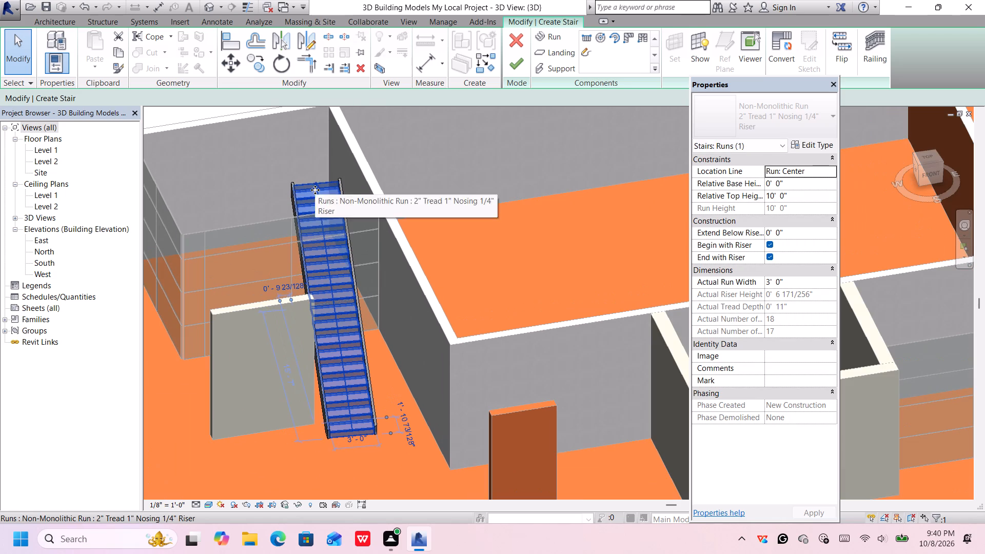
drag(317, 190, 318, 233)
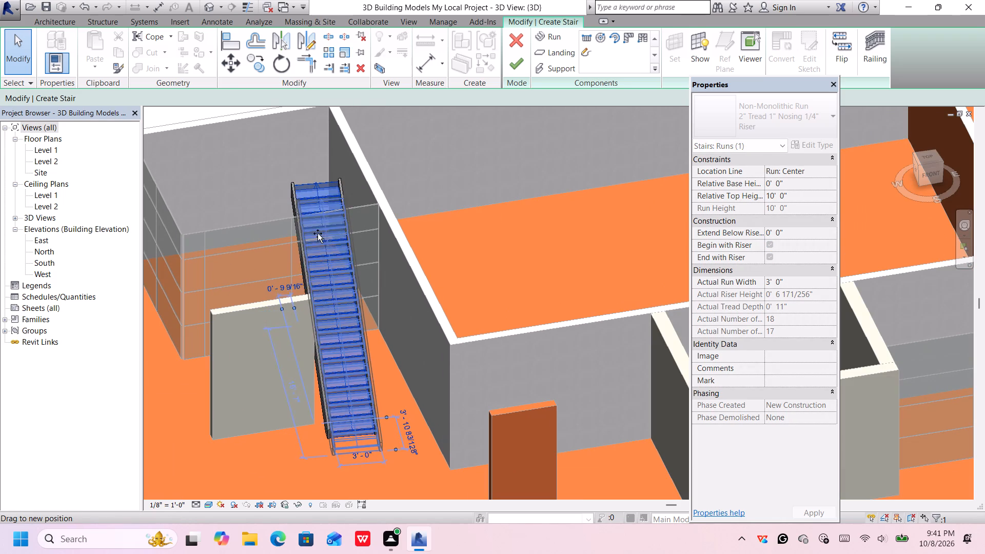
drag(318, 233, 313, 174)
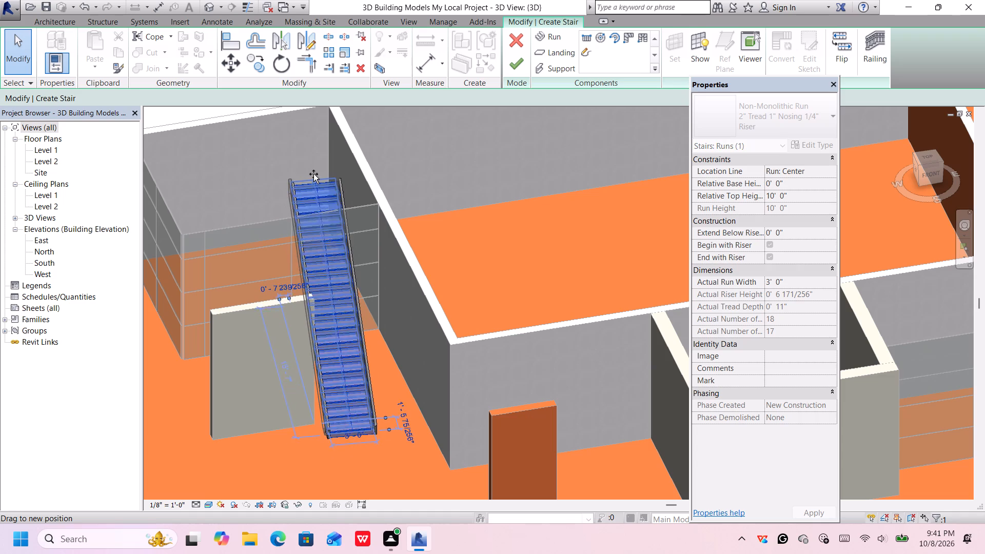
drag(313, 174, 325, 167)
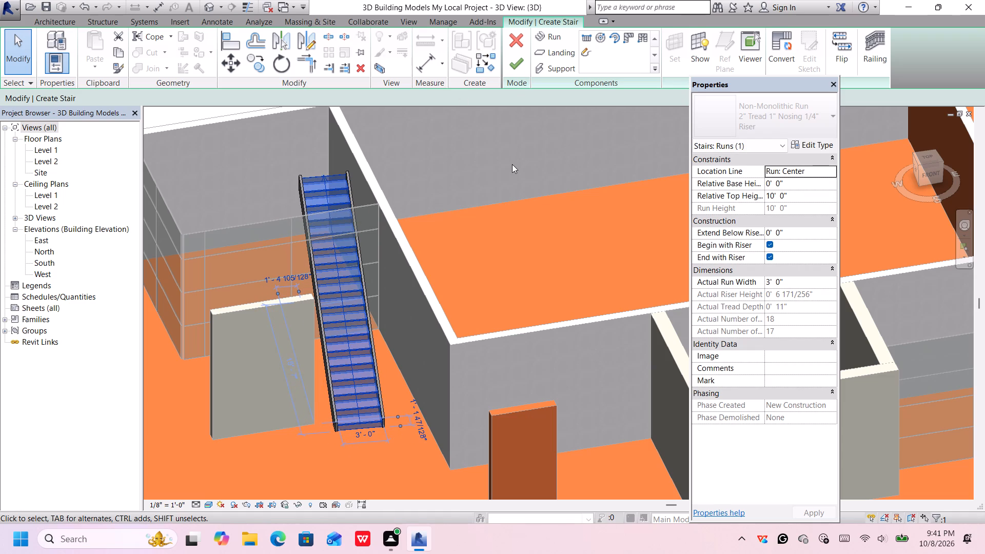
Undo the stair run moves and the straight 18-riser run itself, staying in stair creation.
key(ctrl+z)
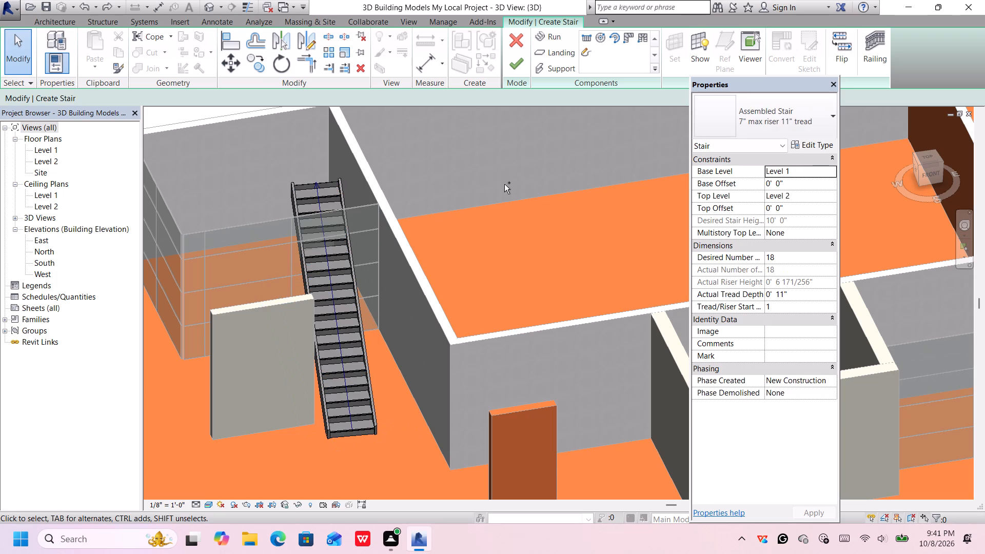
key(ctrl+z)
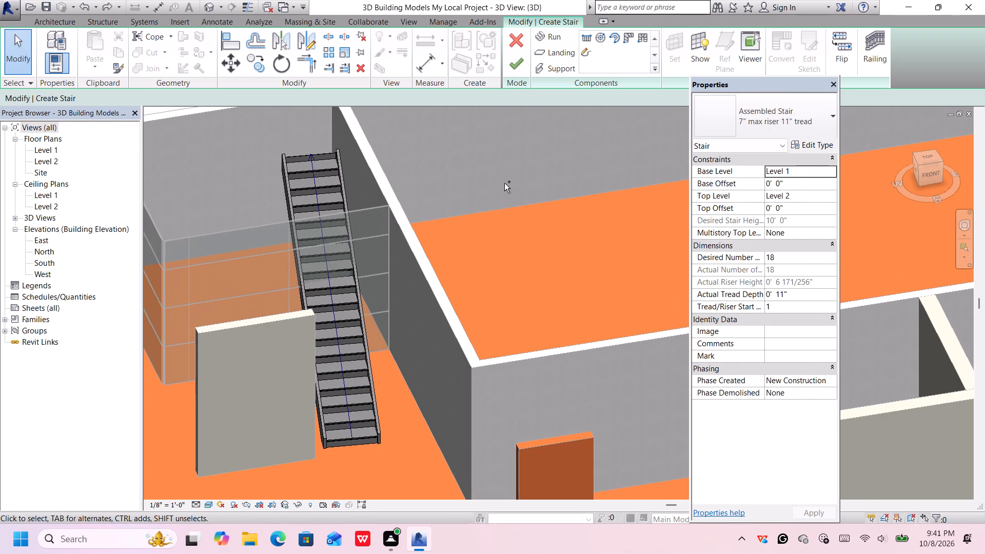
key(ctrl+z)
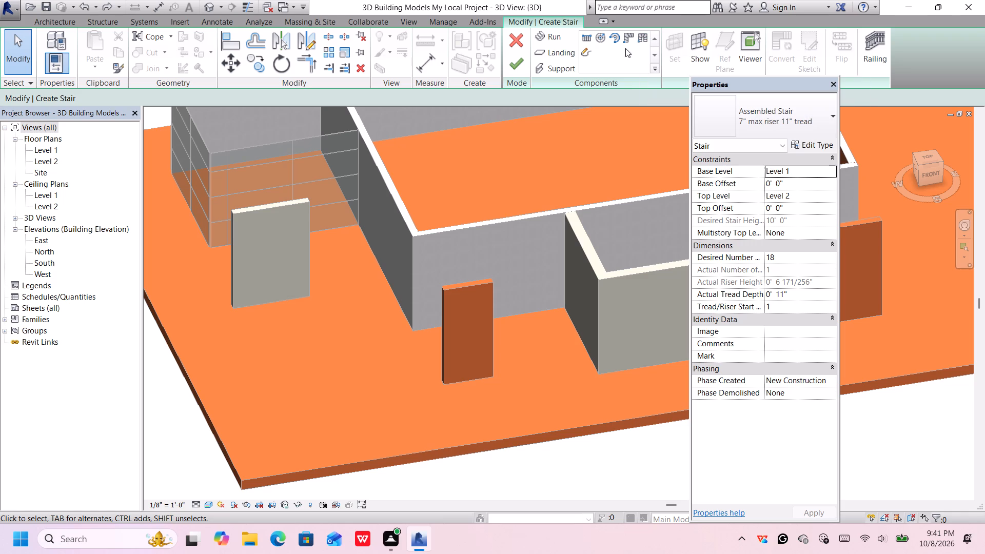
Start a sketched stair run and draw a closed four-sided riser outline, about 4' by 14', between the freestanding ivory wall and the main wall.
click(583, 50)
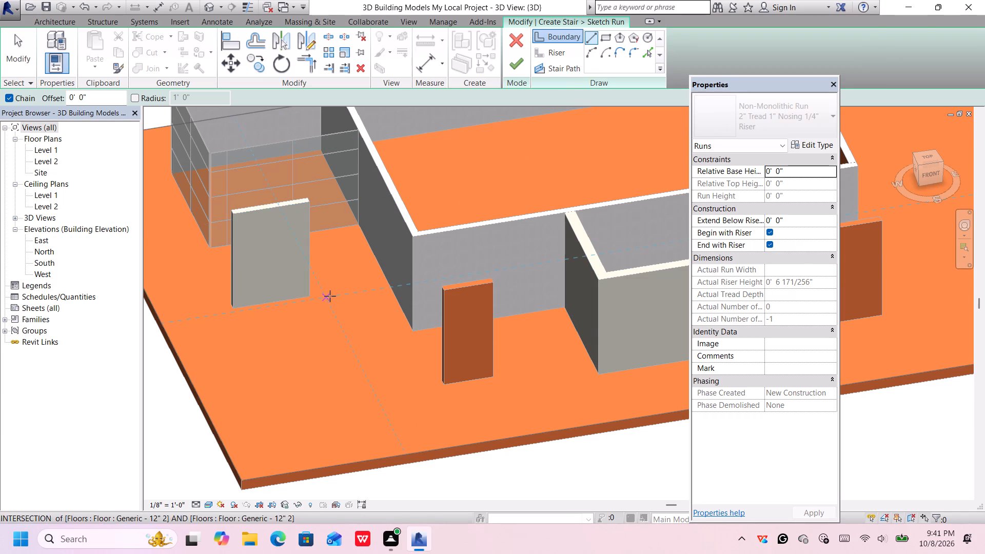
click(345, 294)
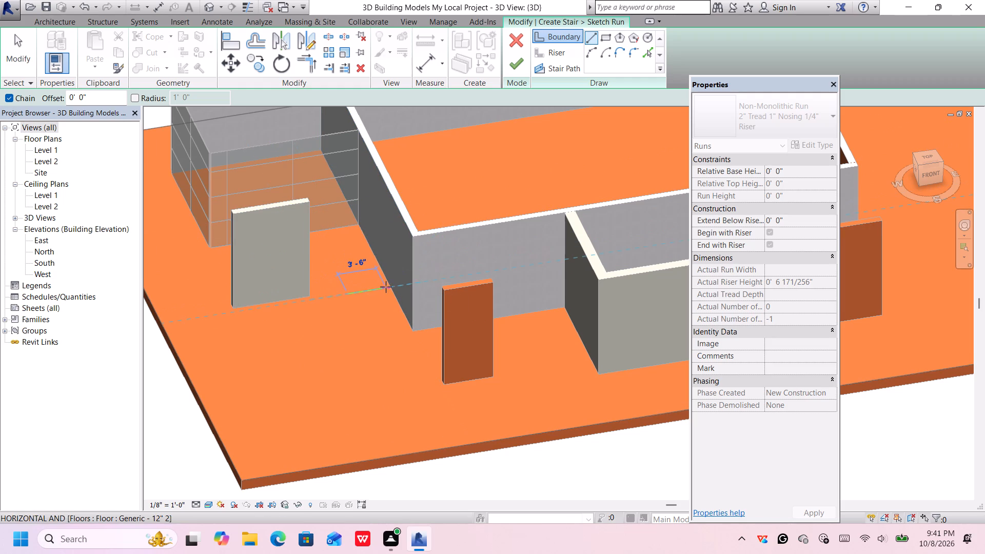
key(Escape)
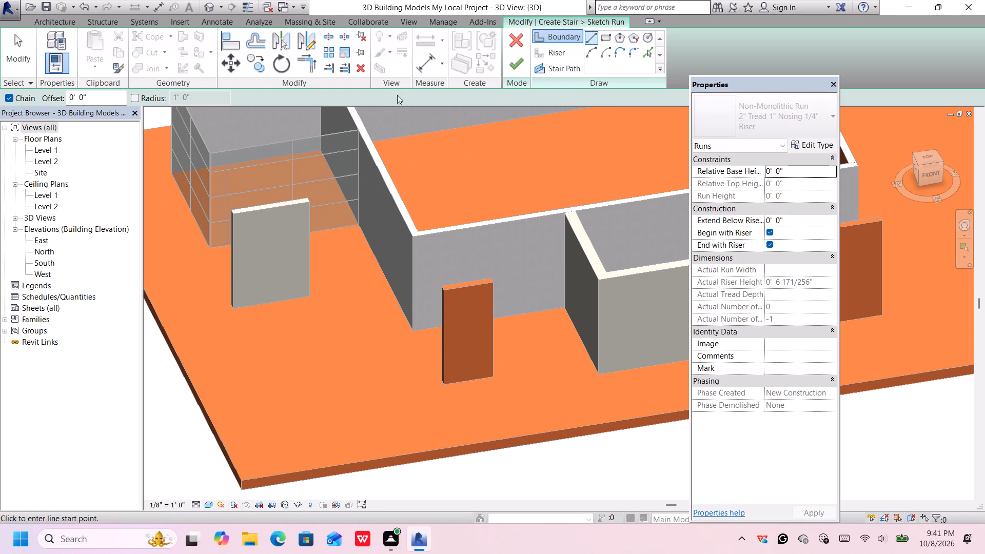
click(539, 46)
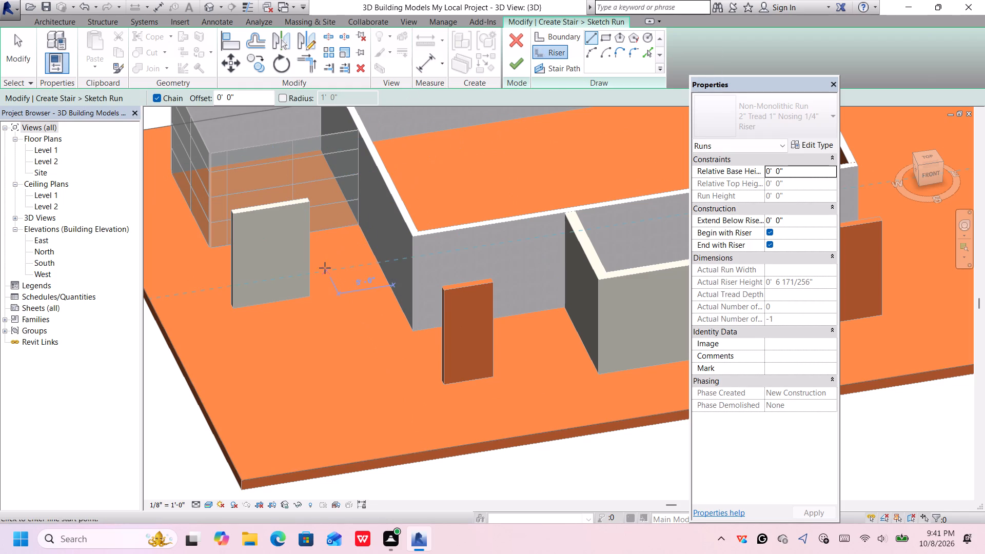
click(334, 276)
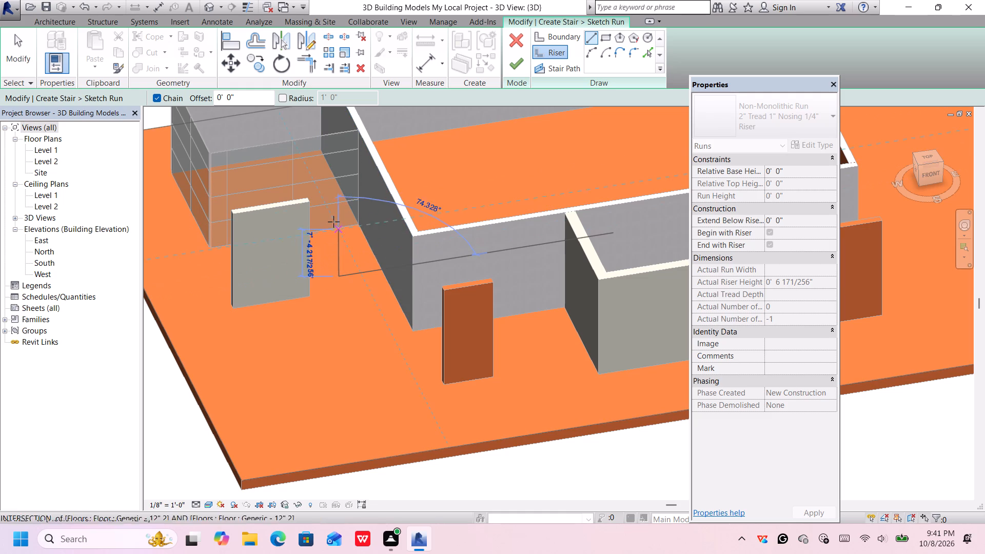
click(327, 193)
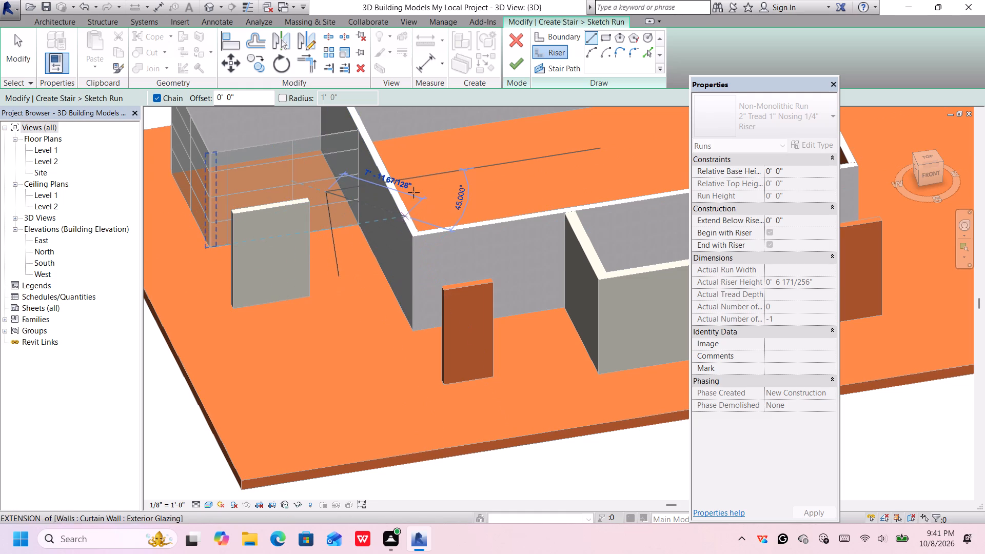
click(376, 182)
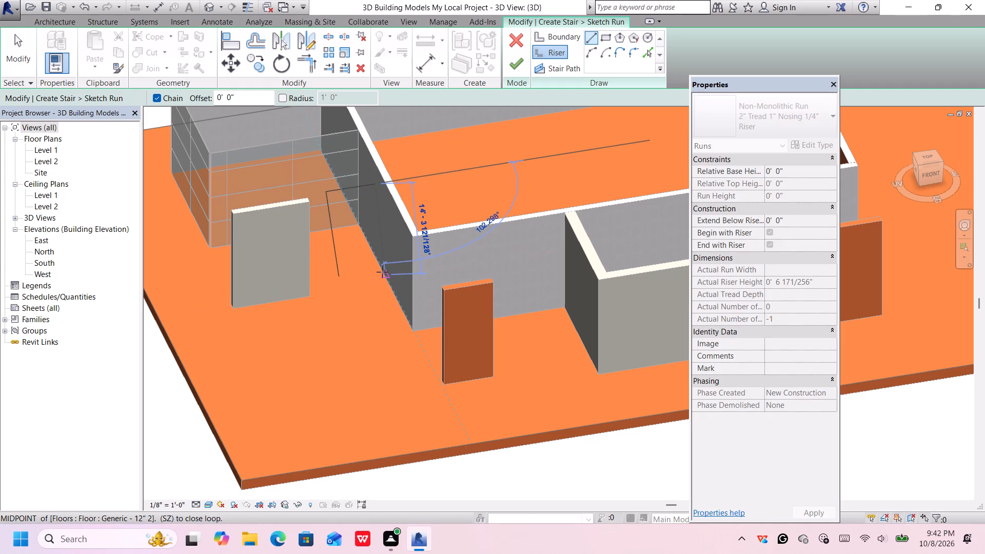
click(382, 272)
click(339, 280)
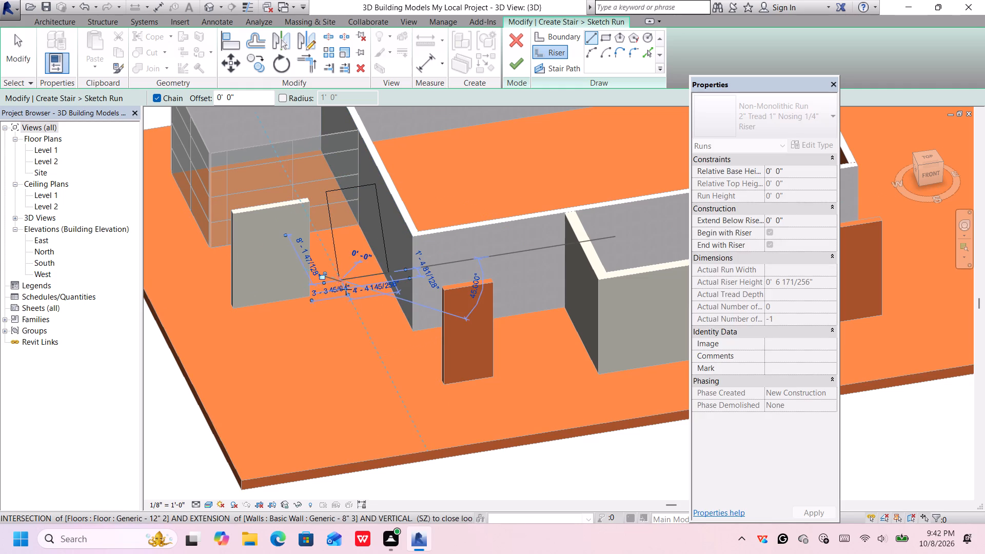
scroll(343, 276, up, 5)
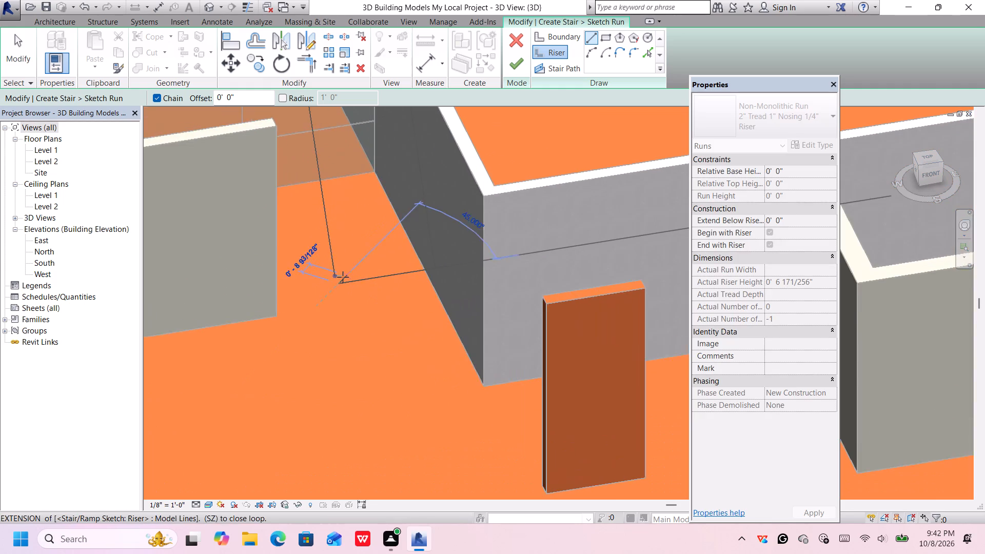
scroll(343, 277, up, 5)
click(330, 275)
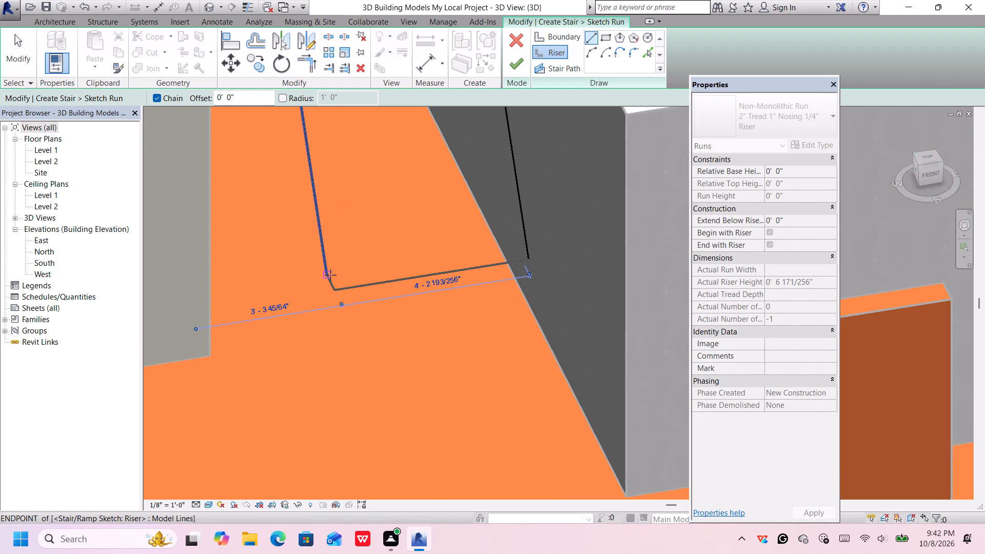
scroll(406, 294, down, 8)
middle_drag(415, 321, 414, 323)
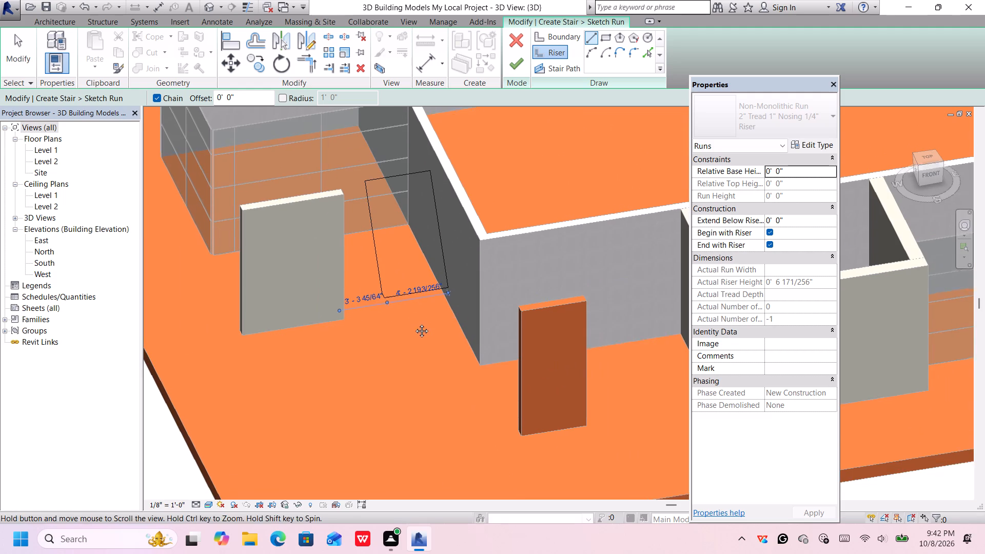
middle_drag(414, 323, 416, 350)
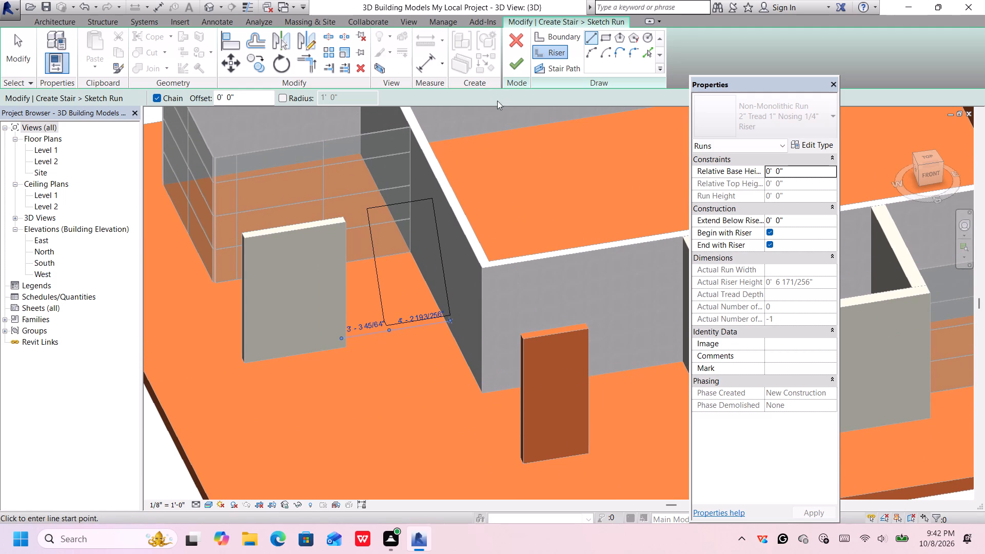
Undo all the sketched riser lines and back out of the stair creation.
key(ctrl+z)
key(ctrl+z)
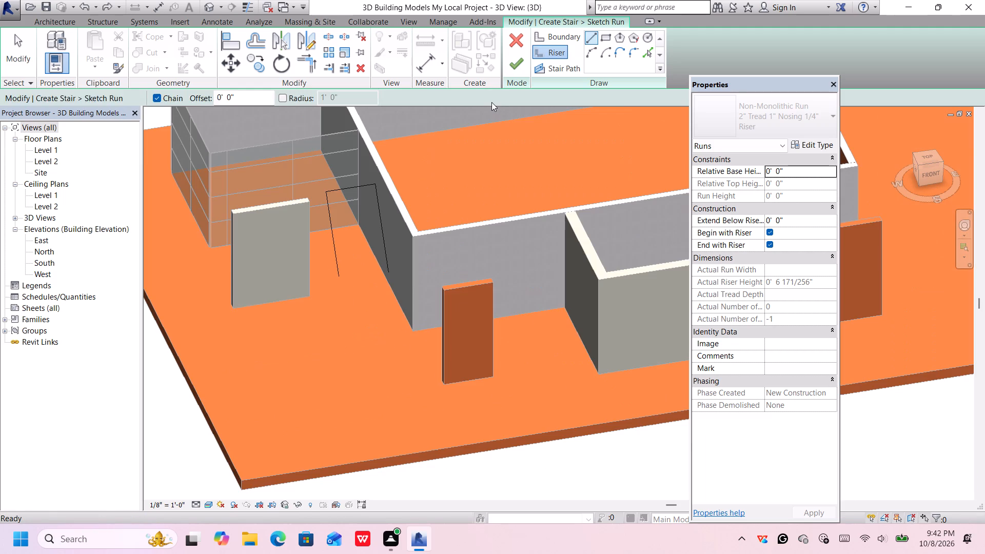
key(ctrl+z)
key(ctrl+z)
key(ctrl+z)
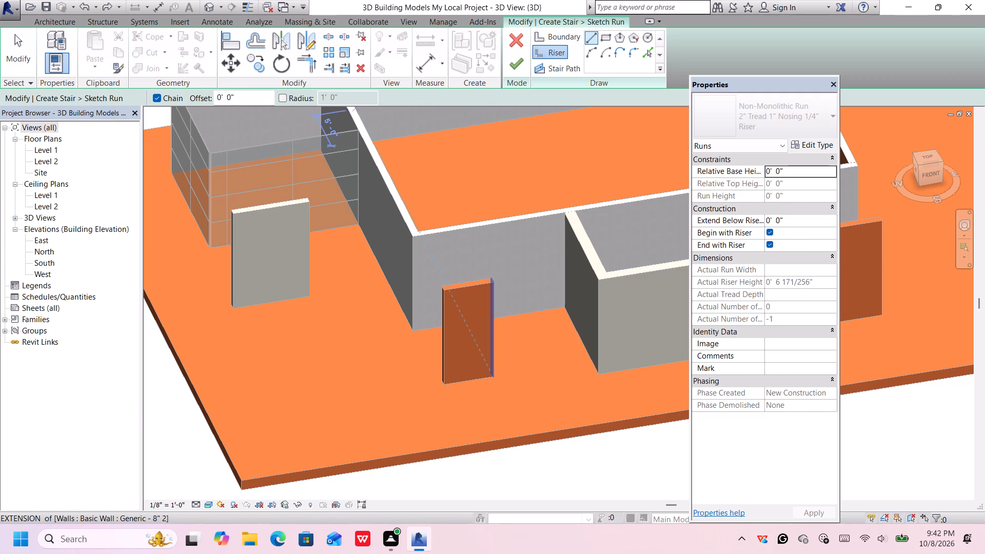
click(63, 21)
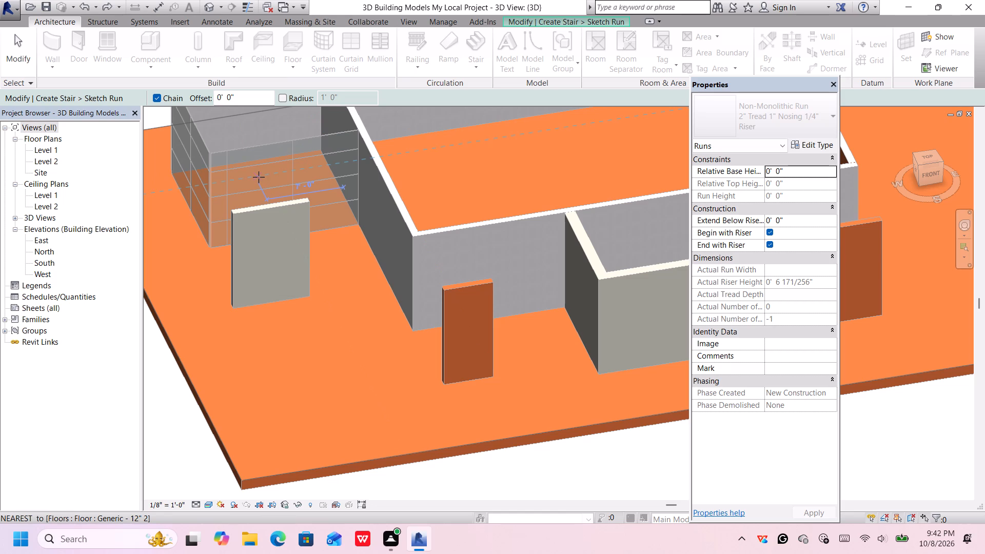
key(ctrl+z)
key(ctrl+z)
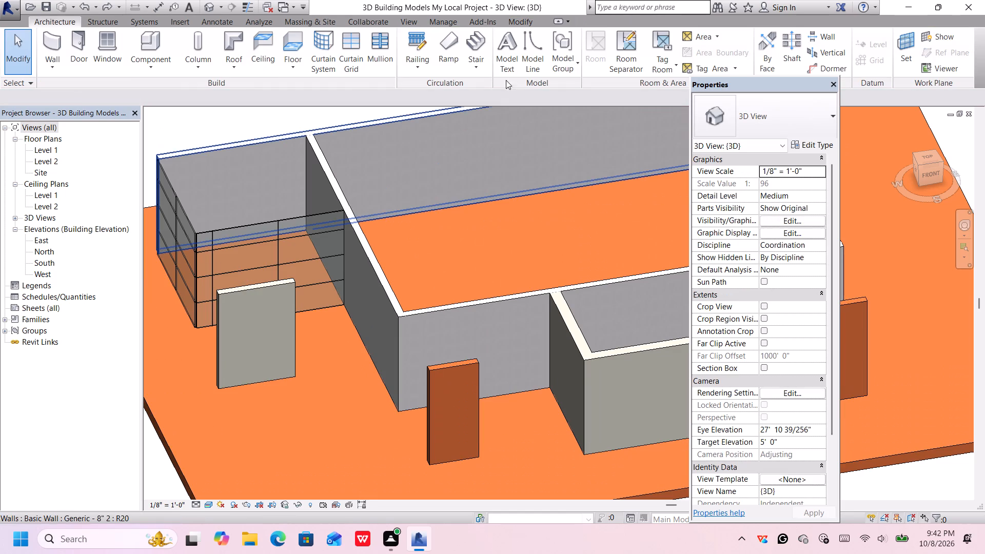
Look through the US Imperial family library folders for a component family to load.
click(162, 55)
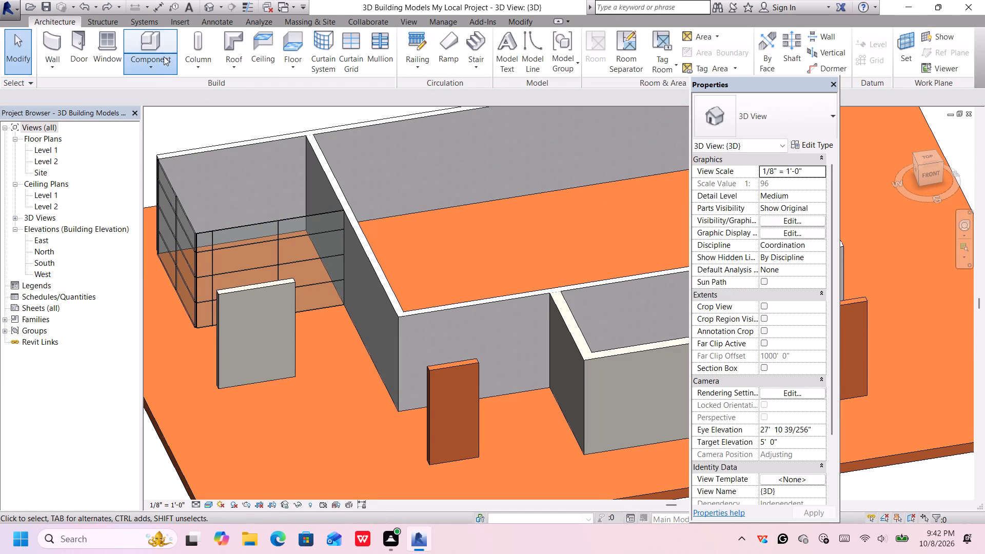
click(180, 91)
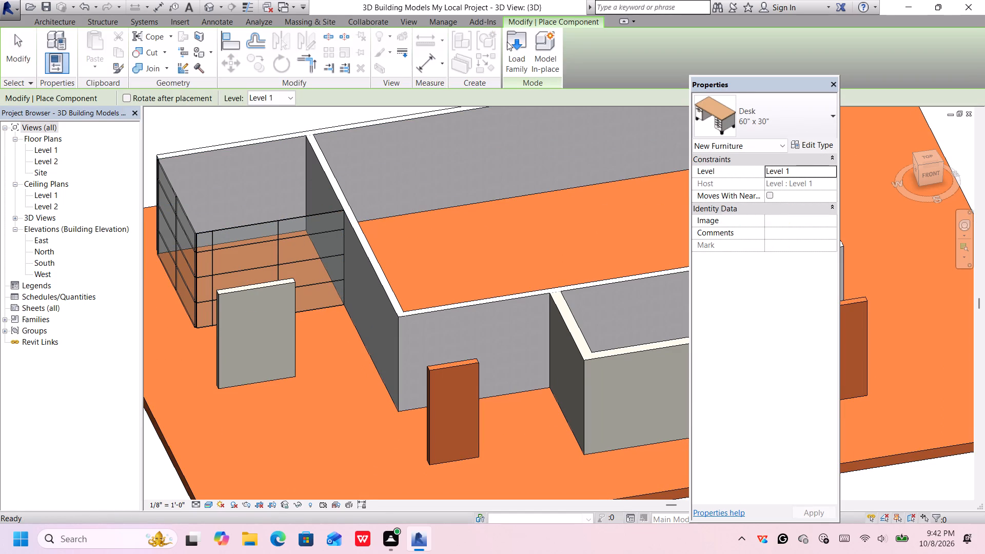
click(510, 47)
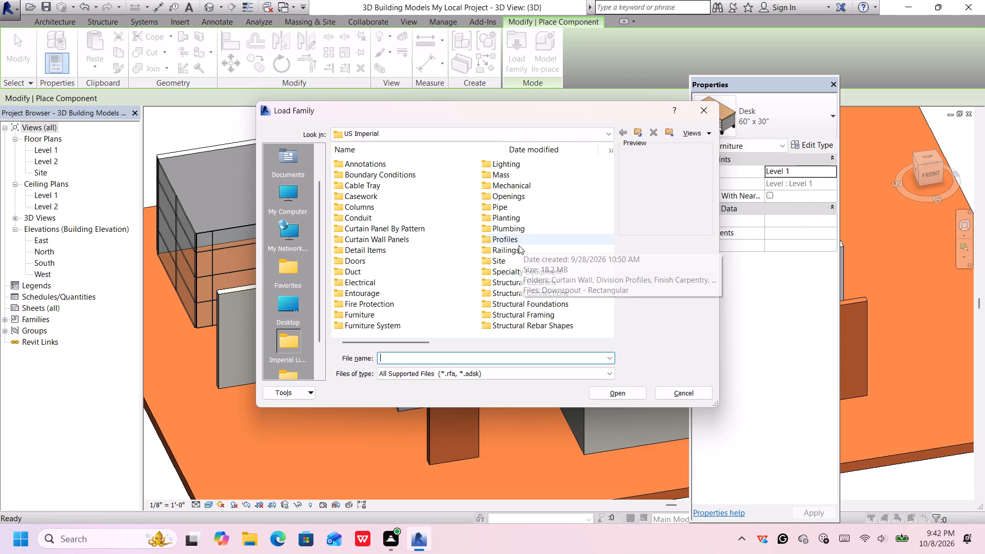
scroll(517, 249, down, 1)
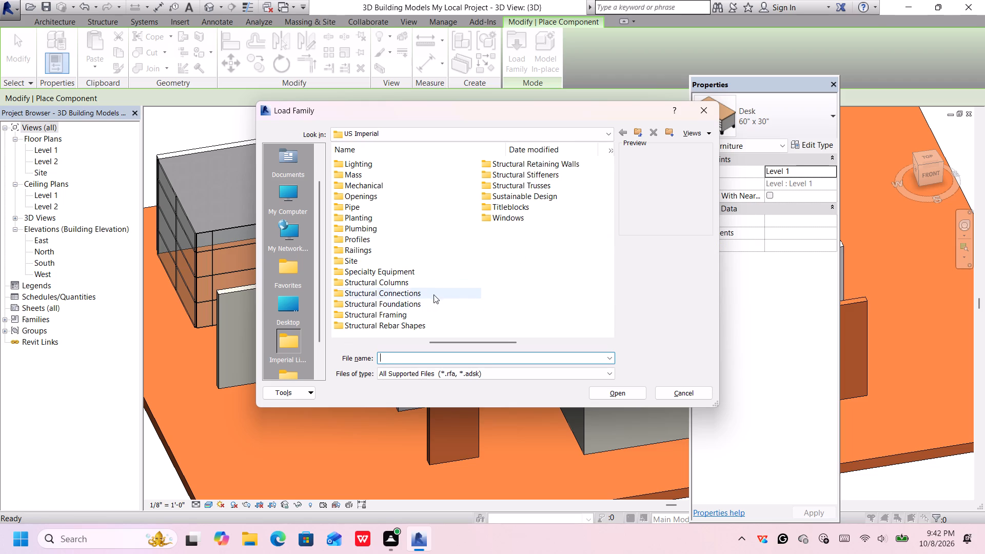
scroll(433, 284, down, 1)
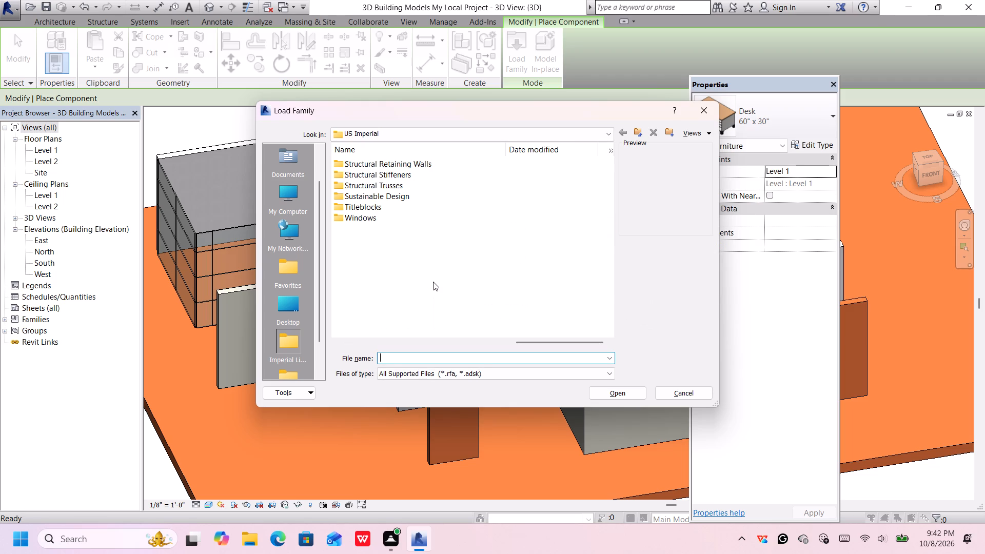
scroll(434, 281, down, 3)
scroll(434, 281, up, 1)
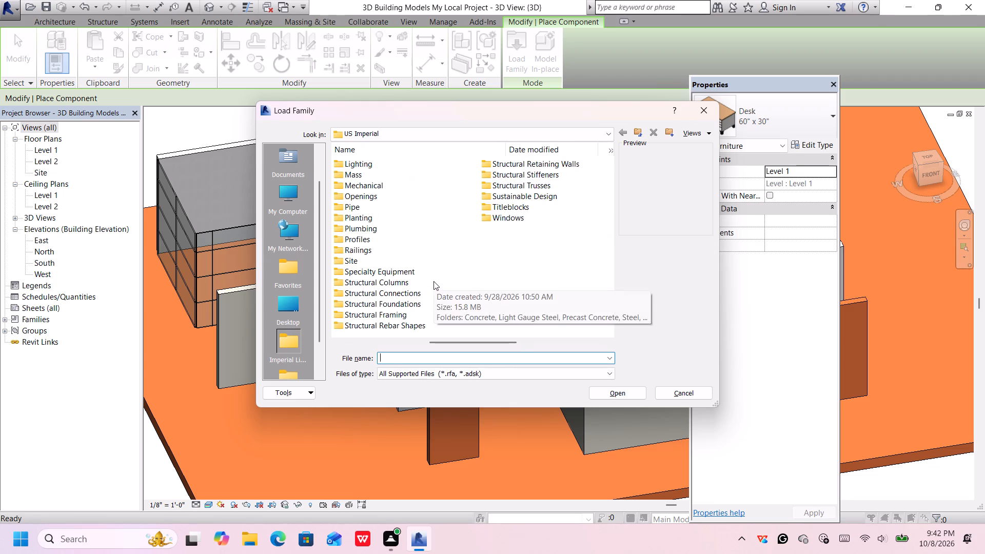
scroll(398, 274, up, 2)
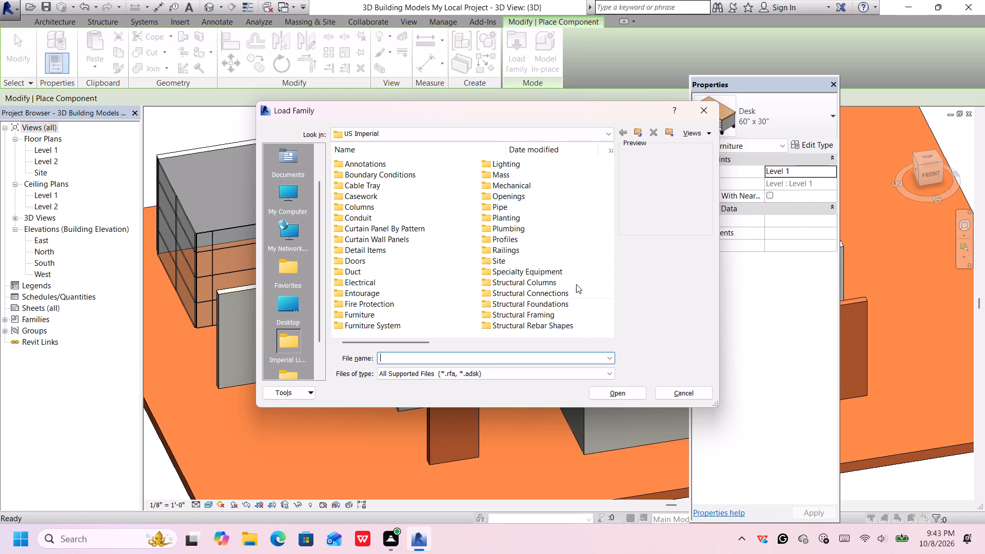
scroll(579, 273, down, 1)
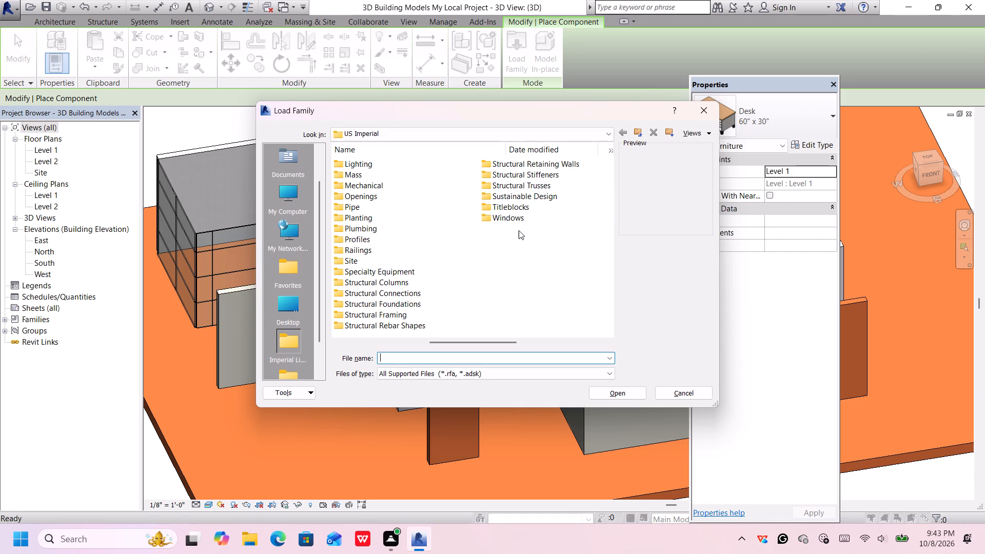
click(706, 112)
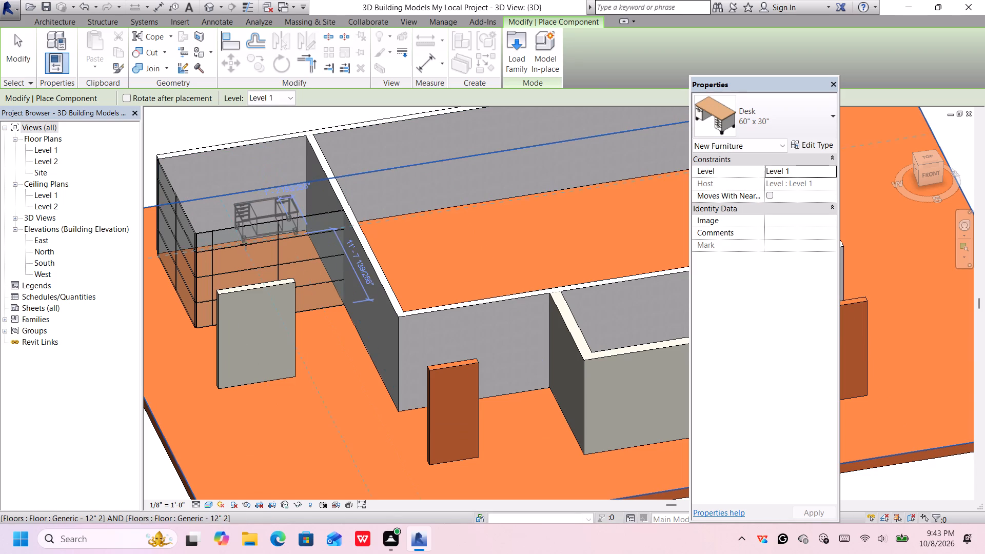
key(Escape)
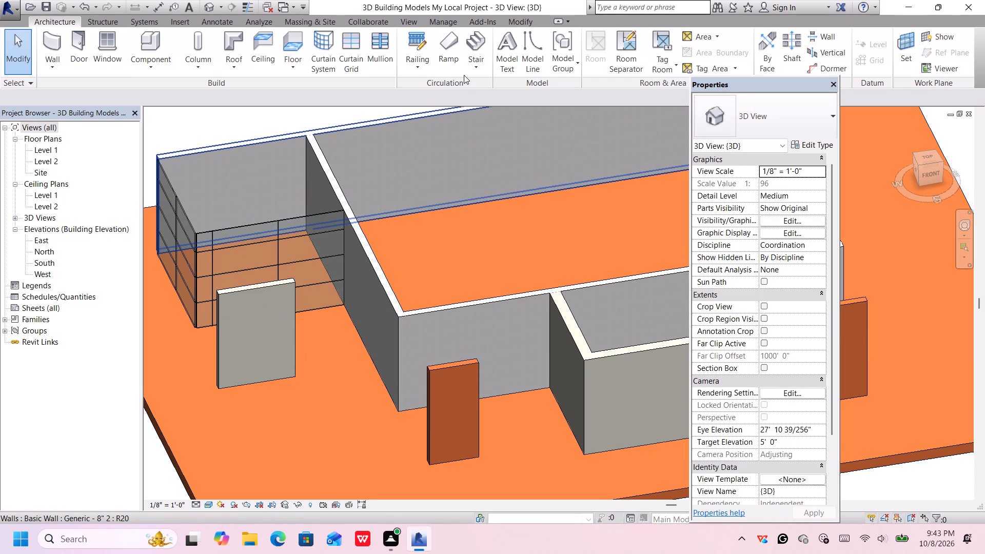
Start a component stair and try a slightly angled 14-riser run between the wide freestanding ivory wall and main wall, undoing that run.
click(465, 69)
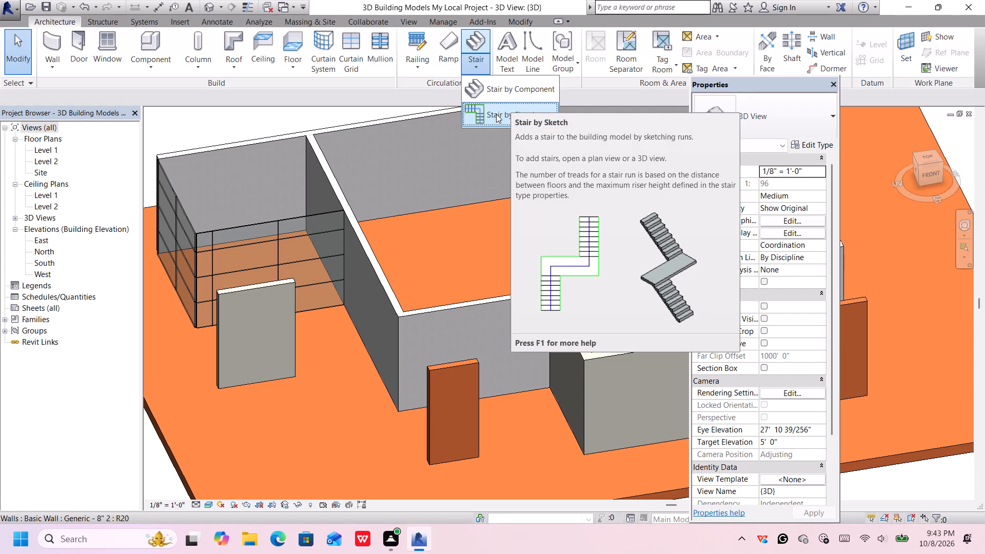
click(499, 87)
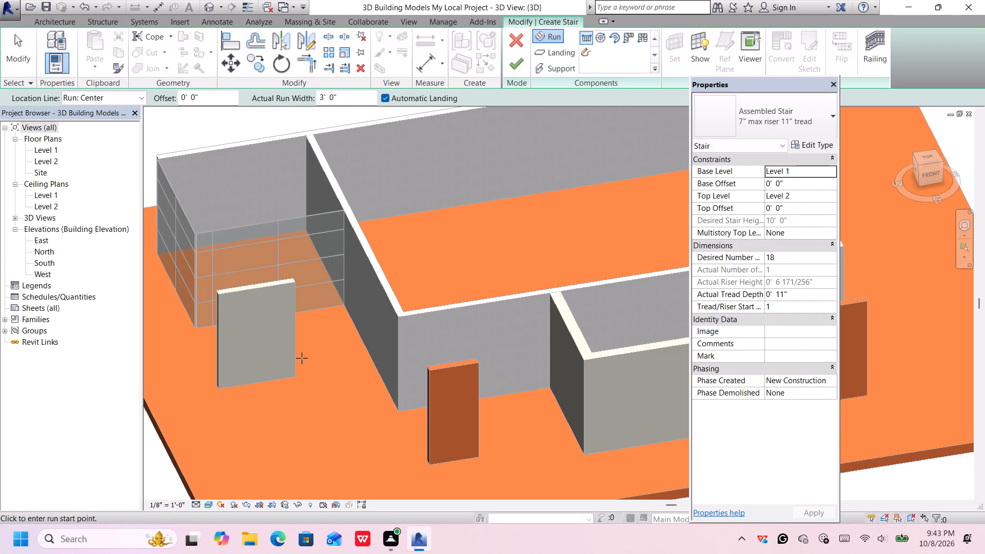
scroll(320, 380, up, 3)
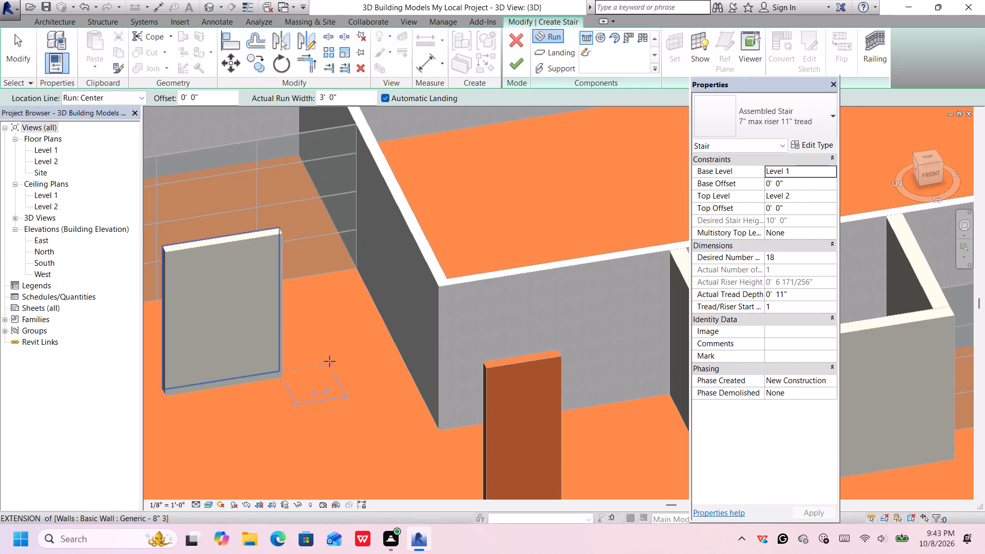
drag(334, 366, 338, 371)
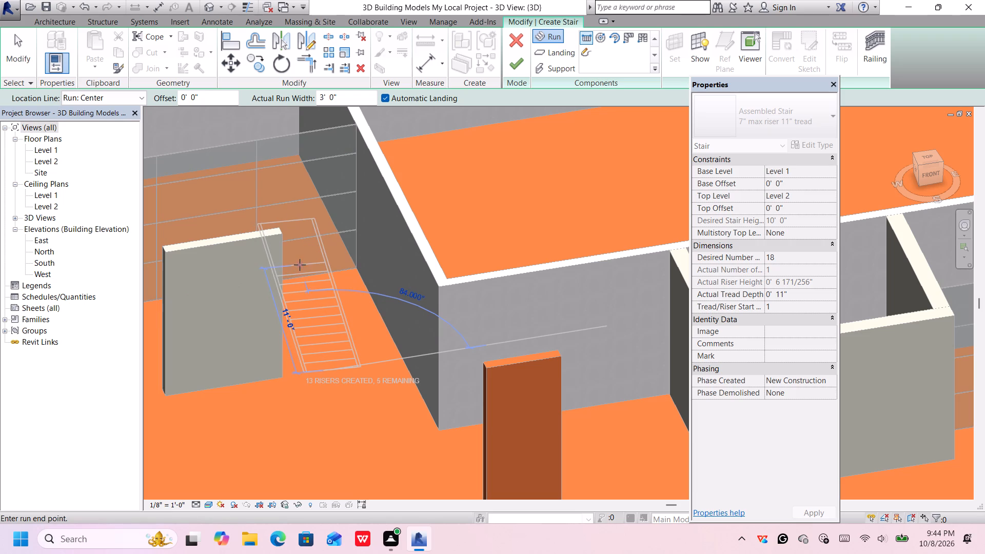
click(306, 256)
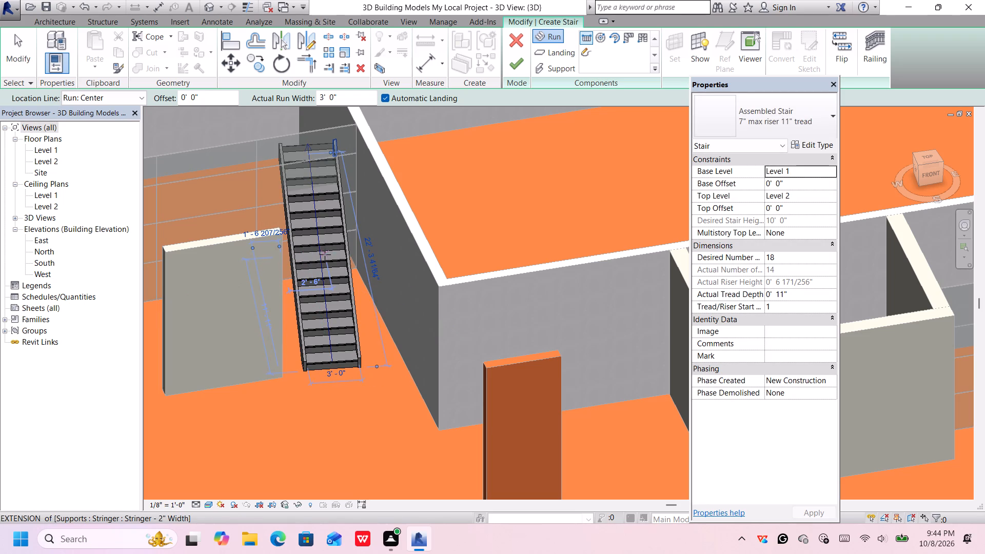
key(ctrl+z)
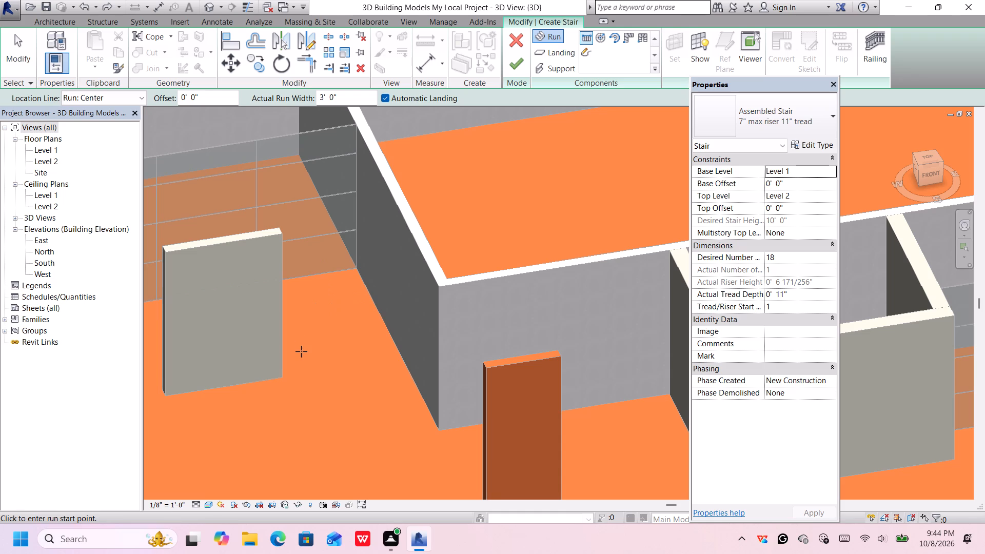
Draw a straight 3'-wide stair run of 11 risers, about 9'-2" long, between the wide freestanding ivory wall and the main building wall.
click(332, 364)
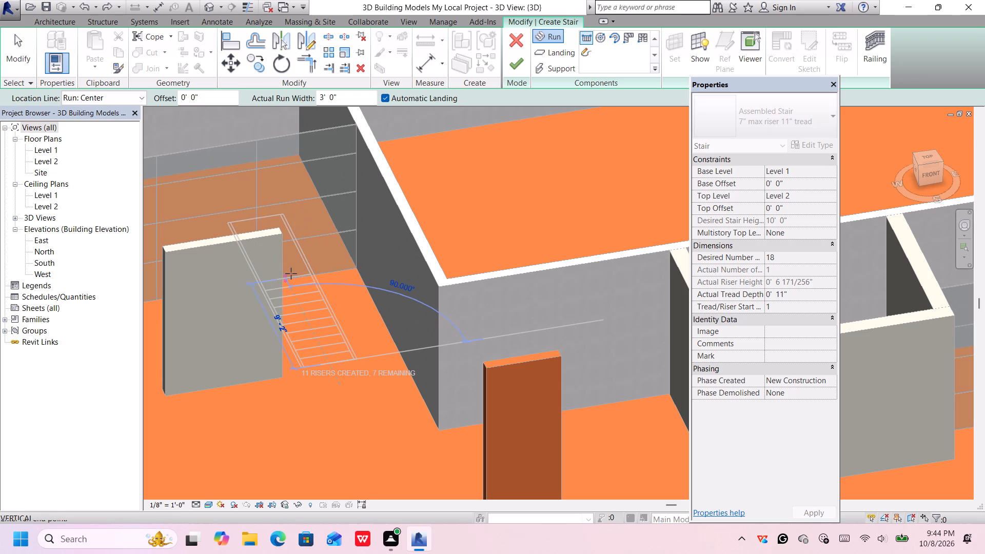
click(291, 273)
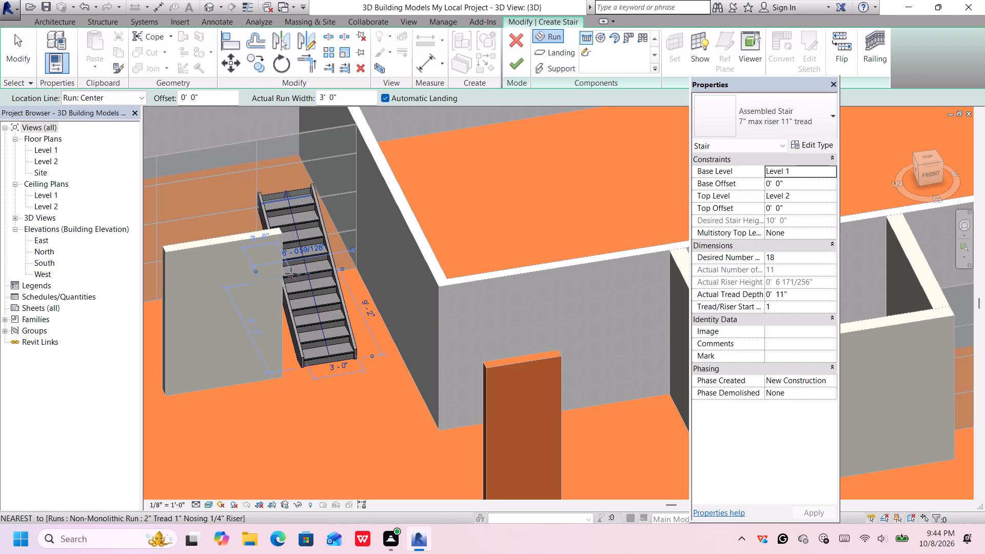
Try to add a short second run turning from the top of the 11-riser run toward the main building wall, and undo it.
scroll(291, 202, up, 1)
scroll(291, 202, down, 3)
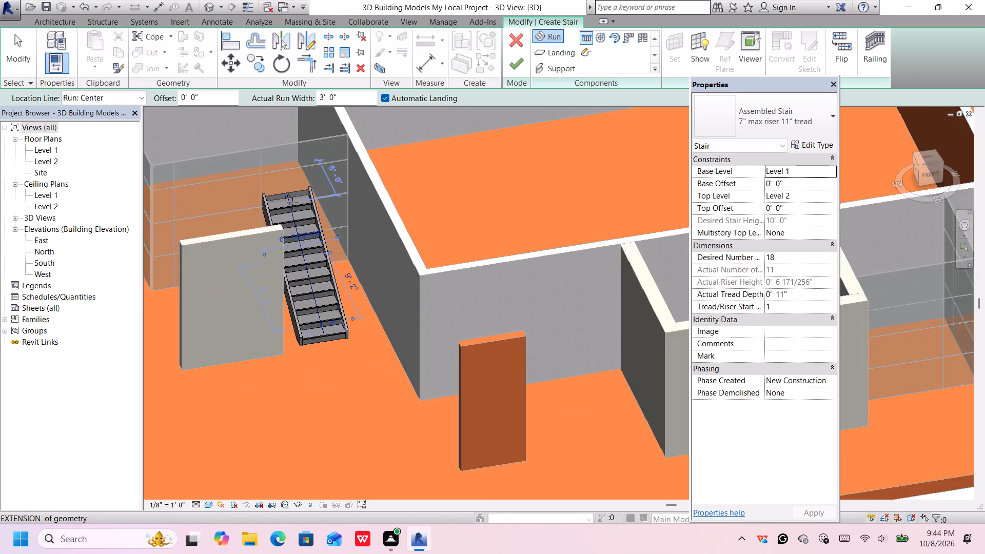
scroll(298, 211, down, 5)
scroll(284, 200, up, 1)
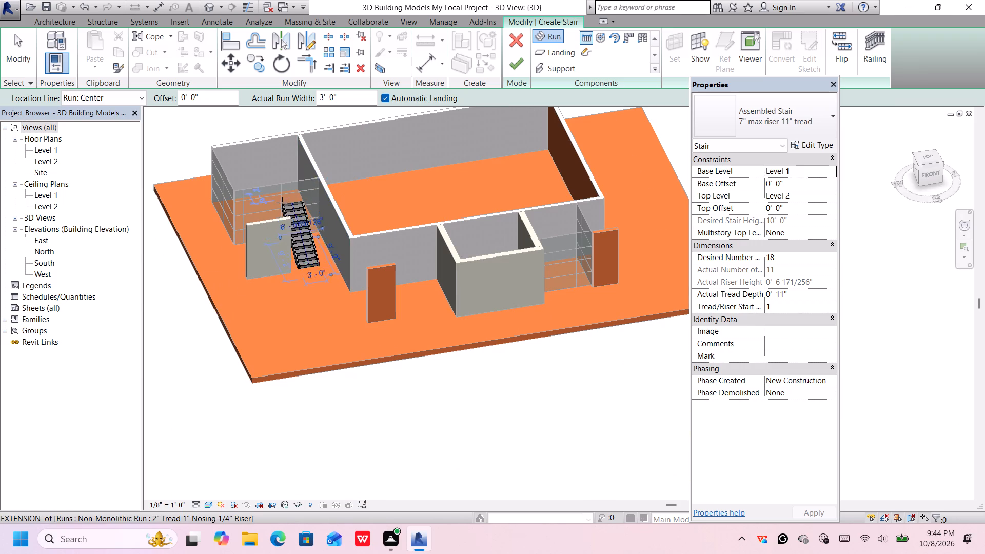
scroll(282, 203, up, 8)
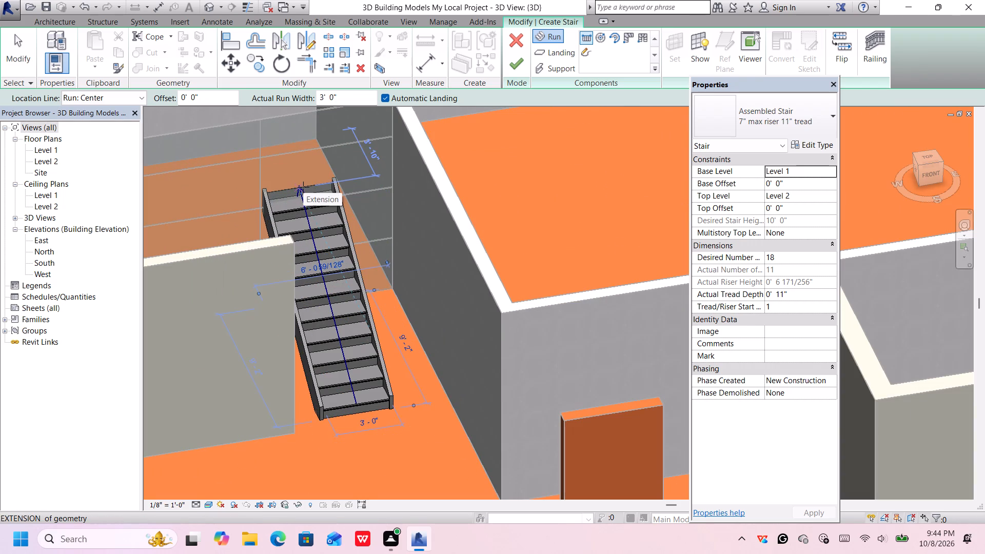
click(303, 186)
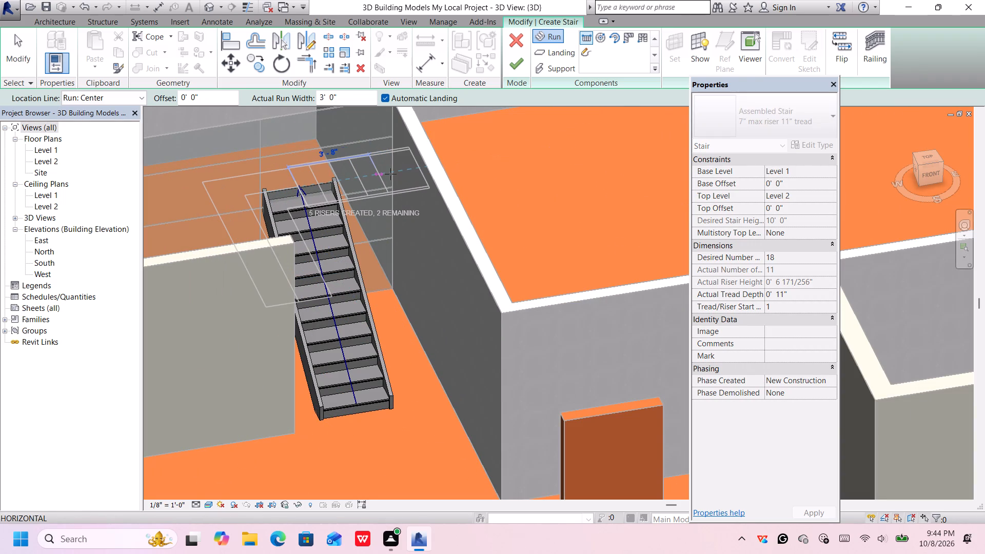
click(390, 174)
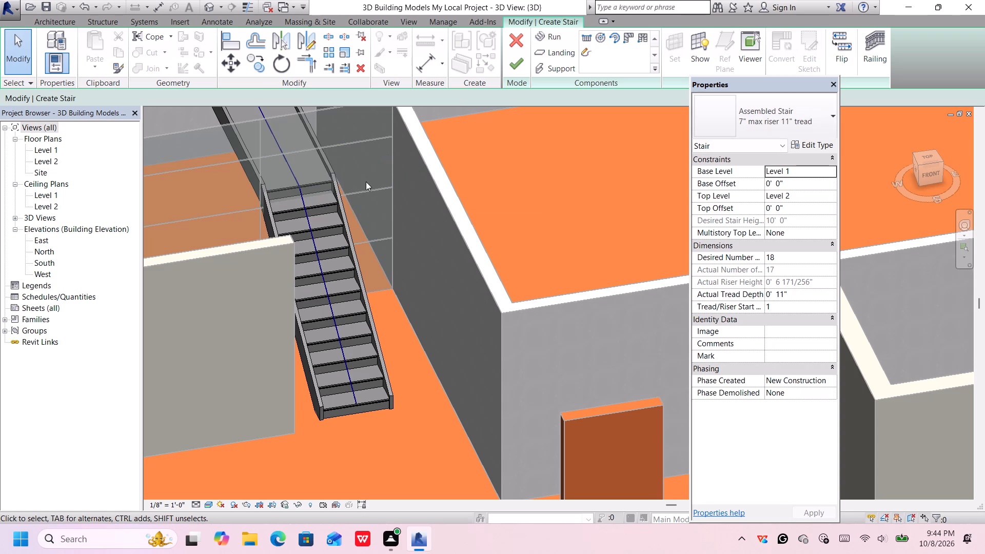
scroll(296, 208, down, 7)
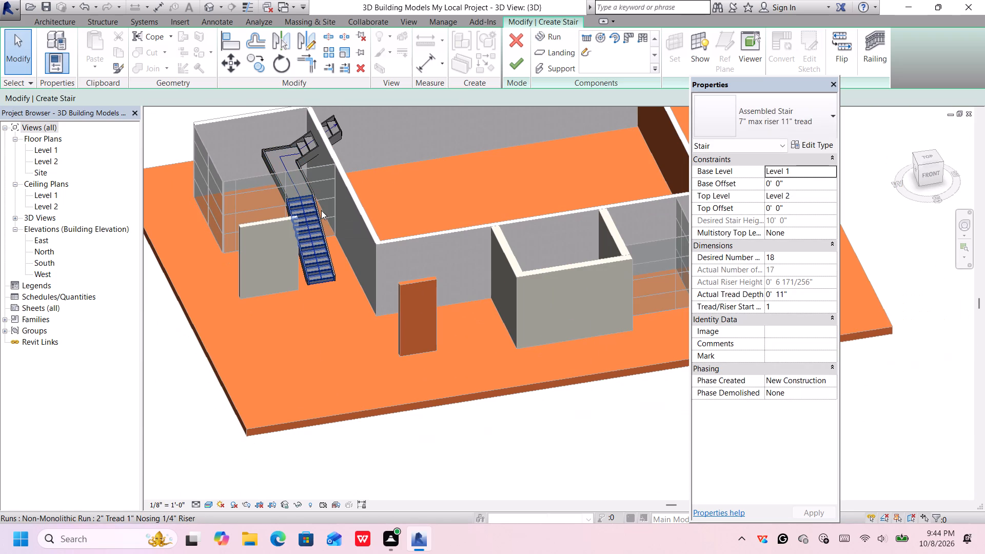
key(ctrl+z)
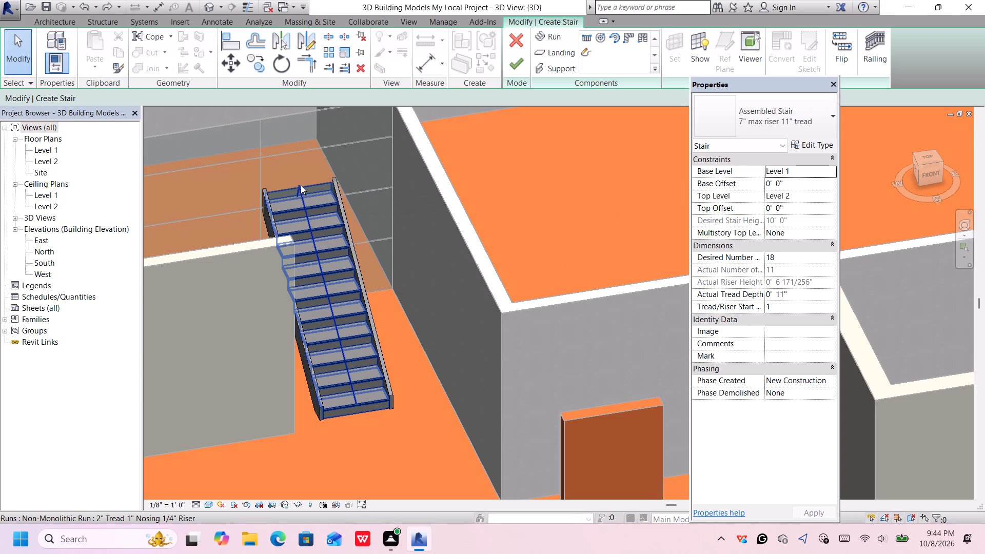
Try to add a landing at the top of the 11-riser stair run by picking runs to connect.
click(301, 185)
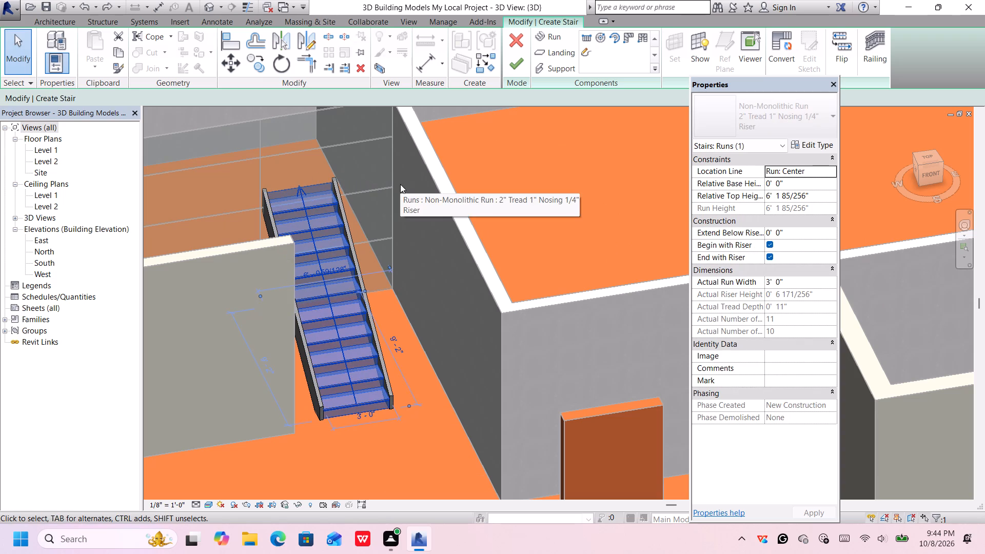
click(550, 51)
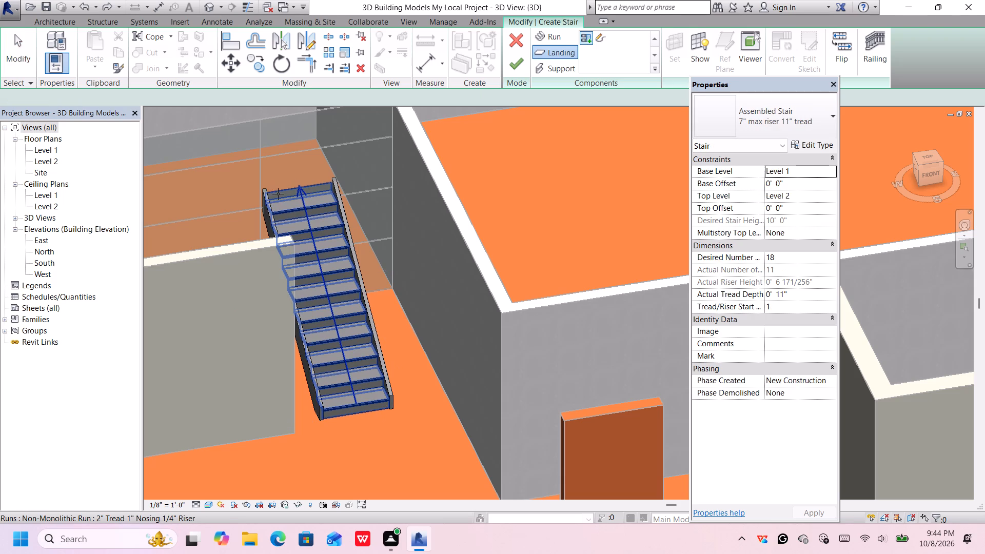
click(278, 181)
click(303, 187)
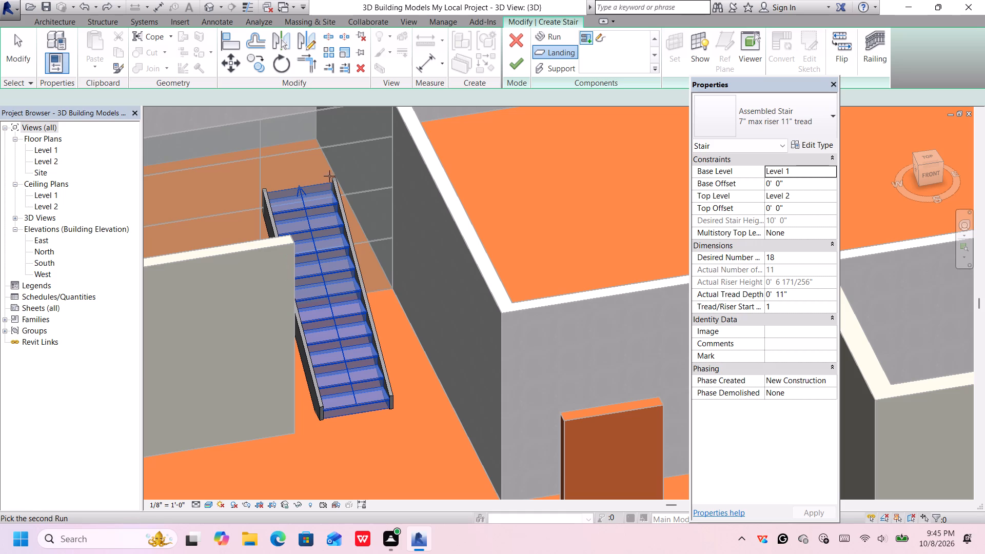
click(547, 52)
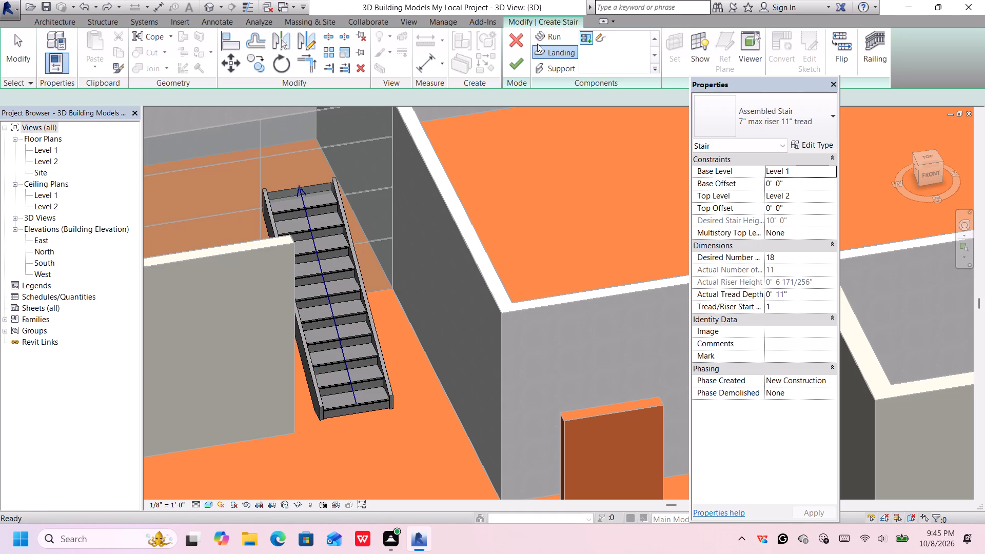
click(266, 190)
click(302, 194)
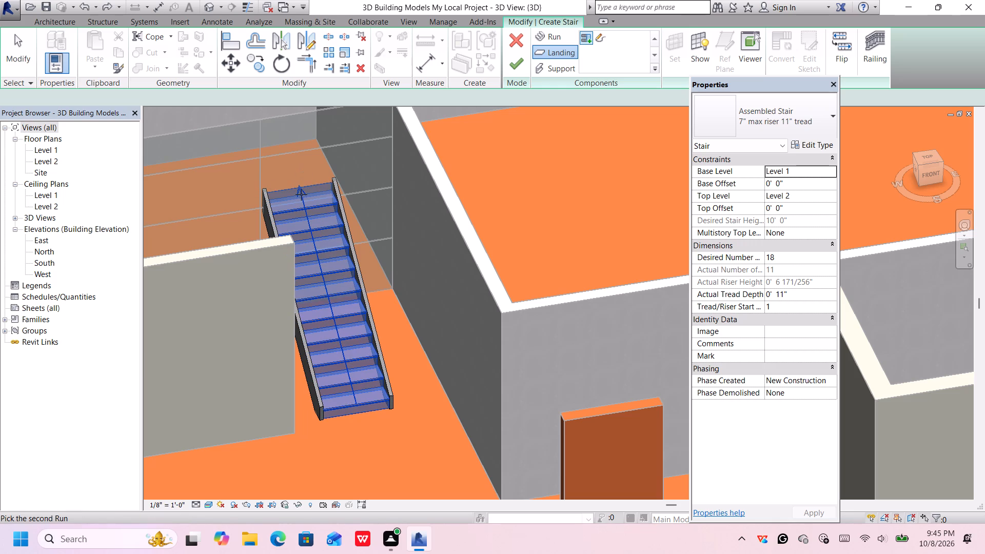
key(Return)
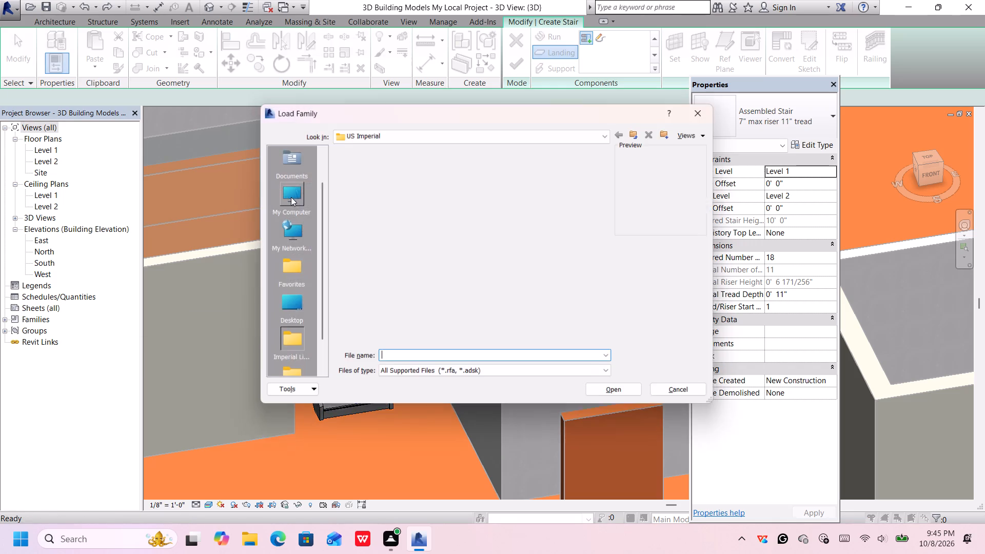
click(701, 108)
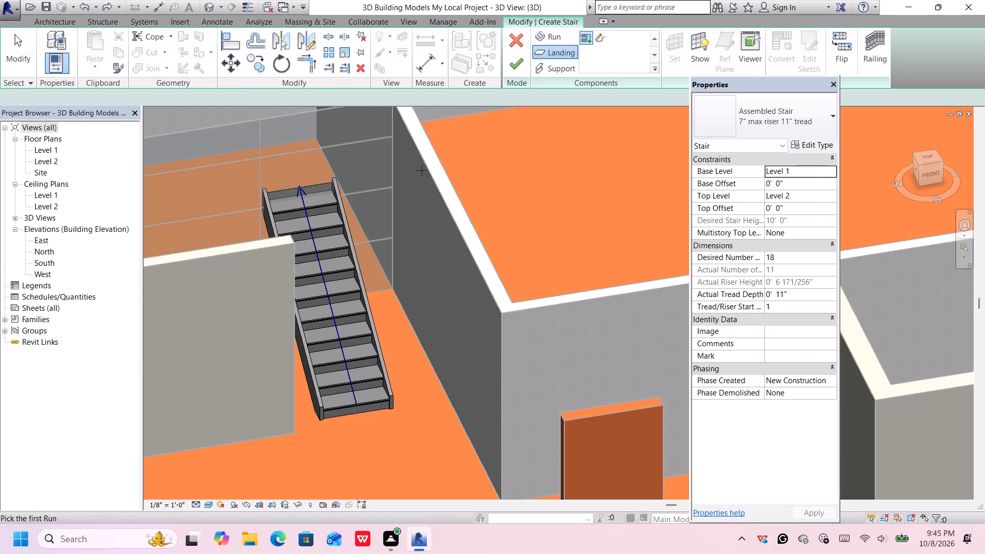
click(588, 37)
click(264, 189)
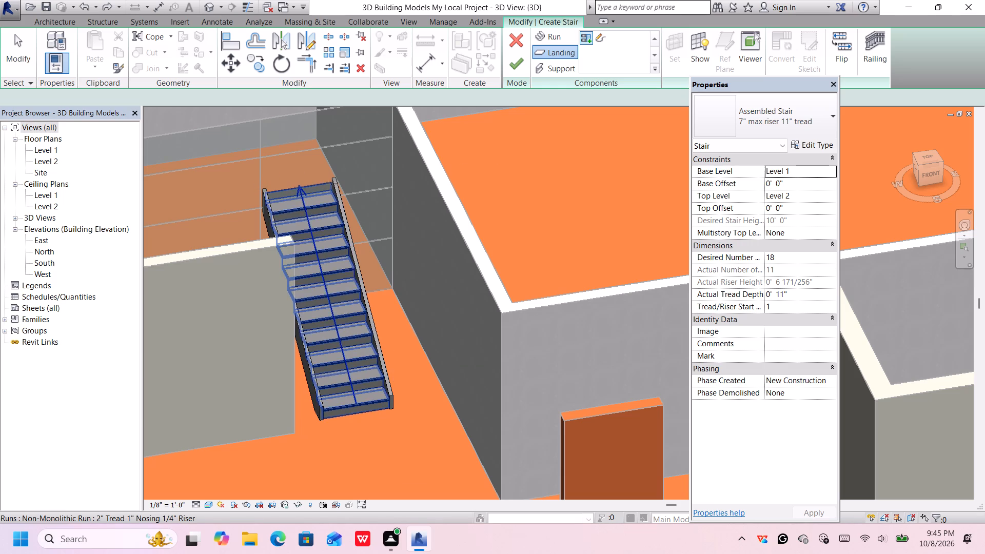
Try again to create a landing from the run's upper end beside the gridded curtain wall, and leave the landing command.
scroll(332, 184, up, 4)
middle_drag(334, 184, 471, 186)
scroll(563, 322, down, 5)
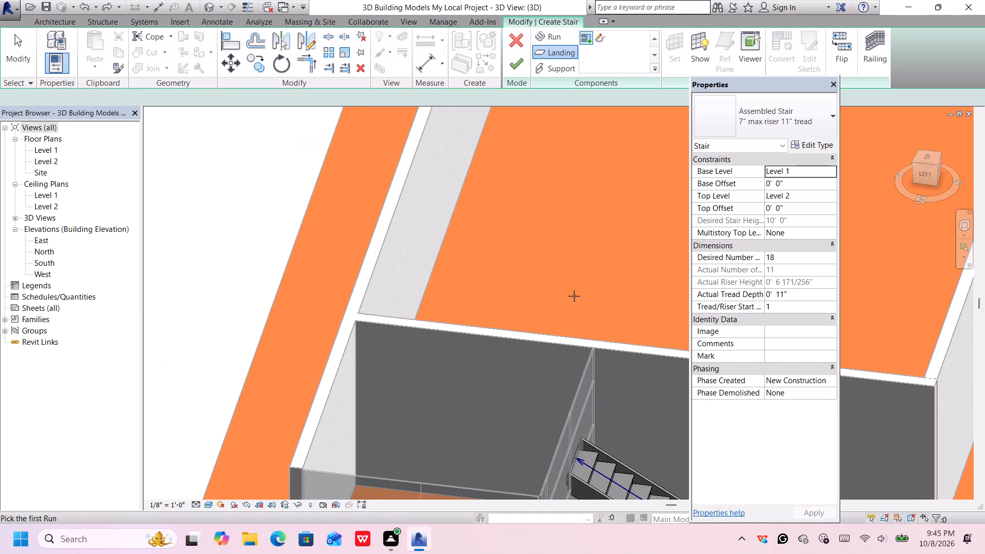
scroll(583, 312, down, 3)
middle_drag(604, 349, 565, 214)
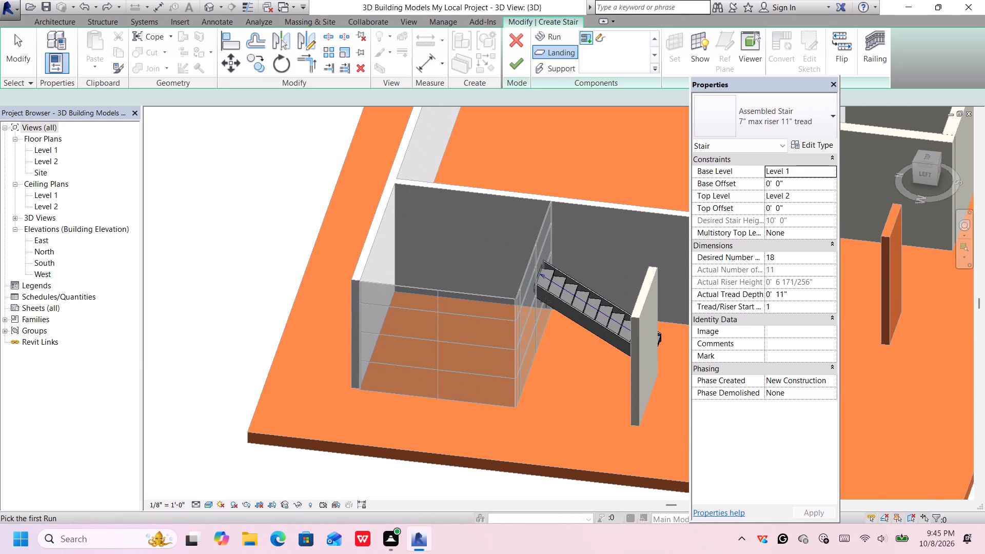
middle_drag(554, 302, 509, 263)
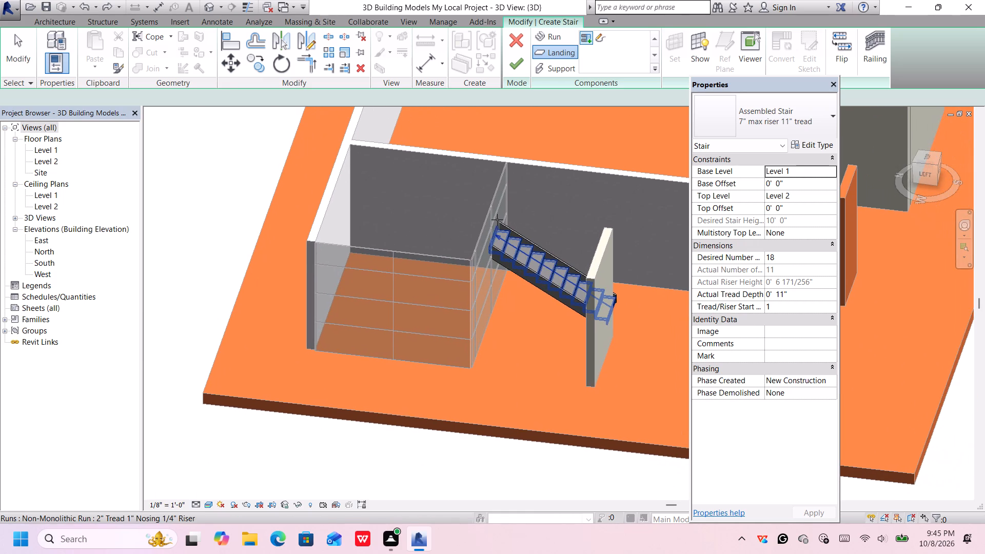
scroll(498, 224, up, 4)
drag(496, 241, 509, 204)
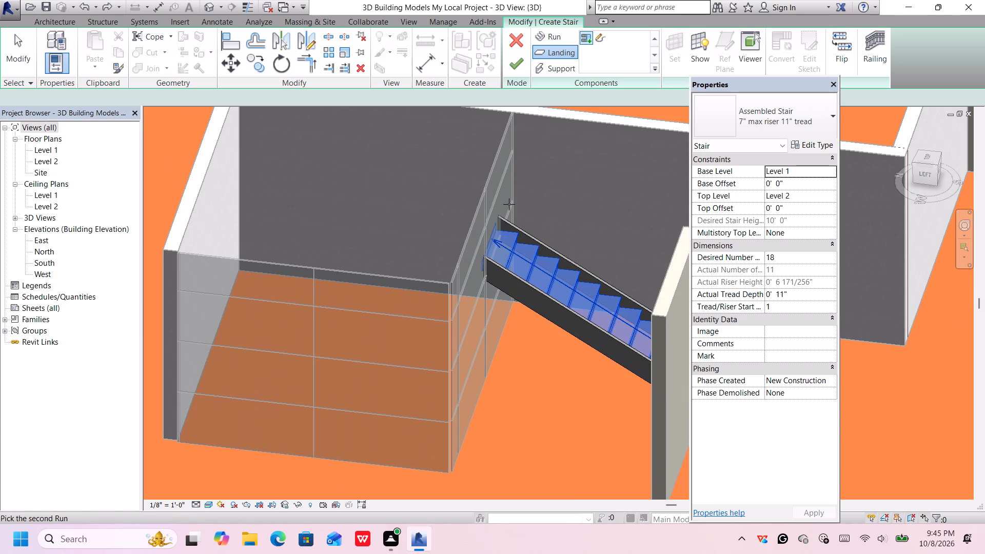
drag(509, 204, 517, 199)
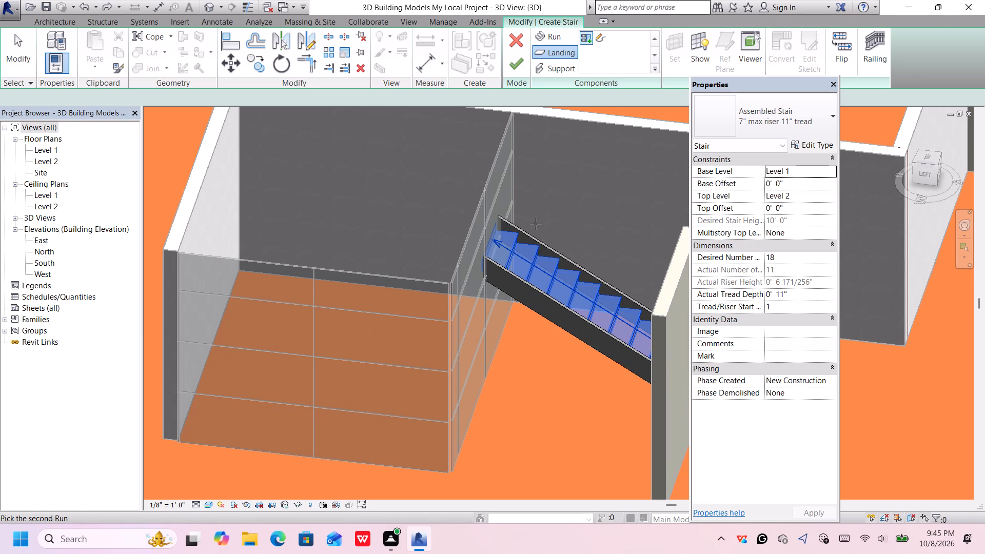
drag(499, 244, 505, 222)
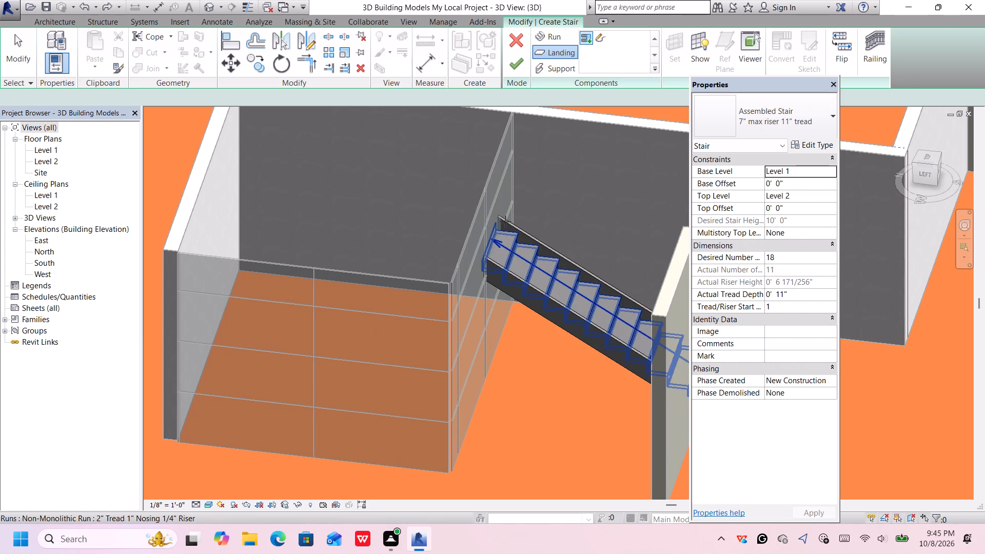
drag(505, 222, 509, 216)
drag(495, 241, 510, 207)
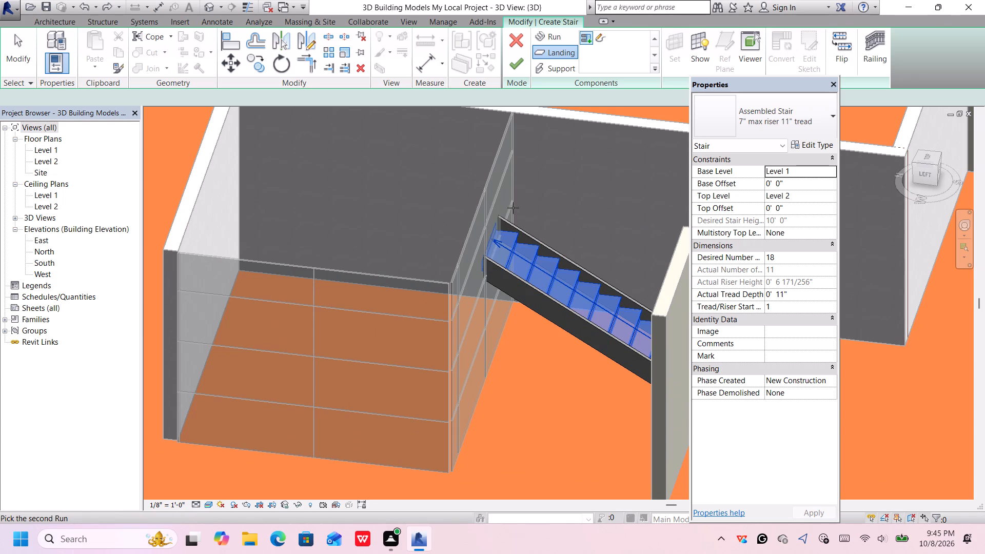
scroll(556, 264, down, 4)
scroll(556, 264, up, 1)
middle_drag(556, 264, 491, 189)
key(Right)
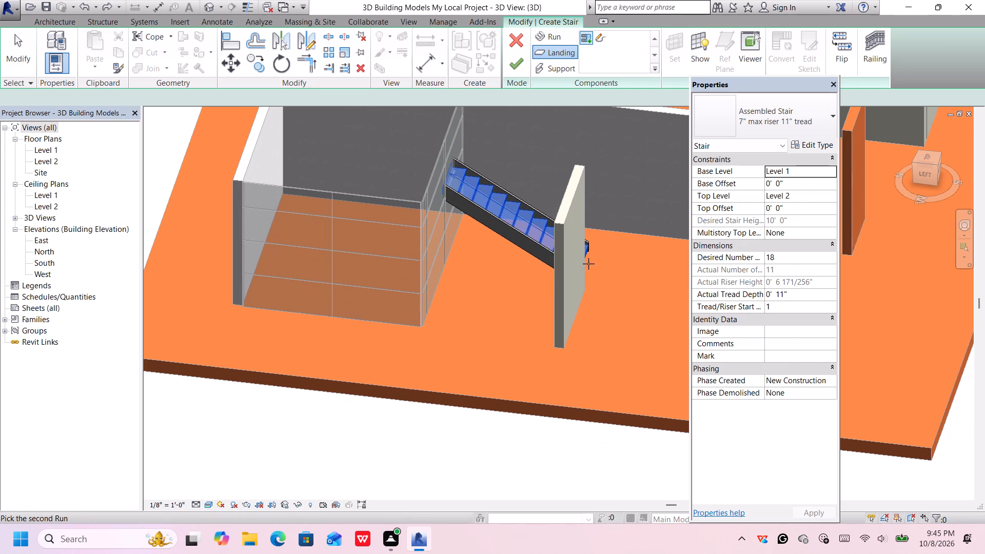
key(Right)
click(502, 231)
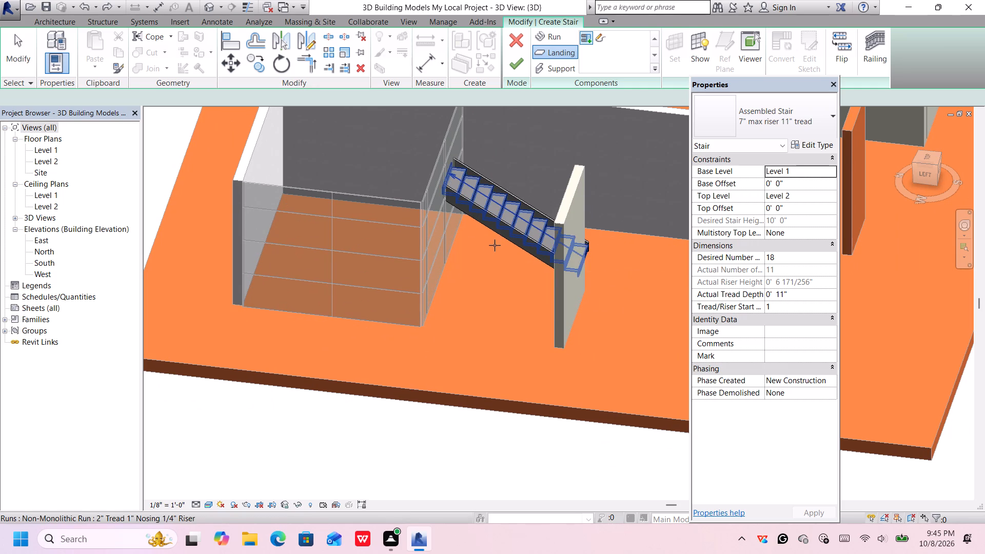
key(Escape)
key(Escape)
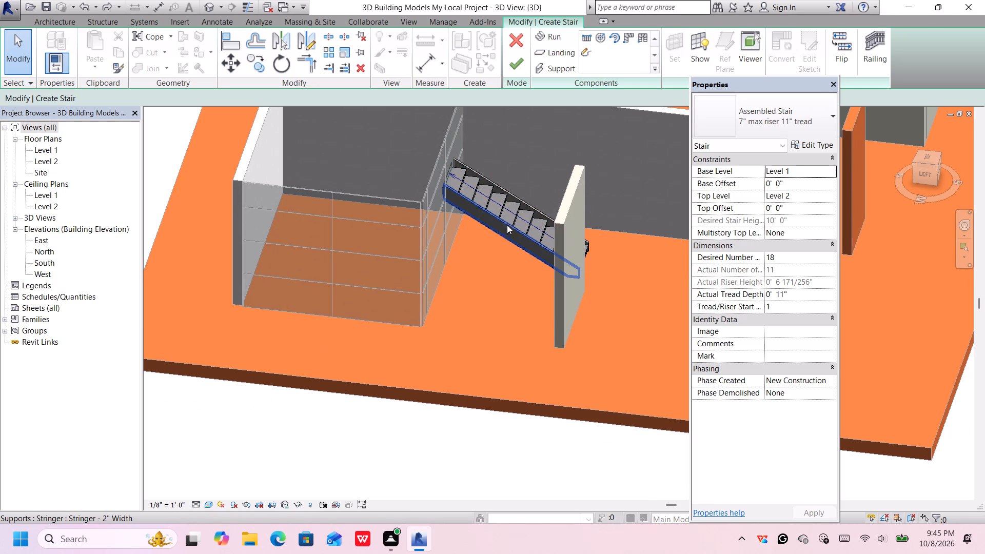
Nudge the 11-riser run together with both its stringers slightly away from the gridded curtain wall.
click(509, 229)
click(514, 215)
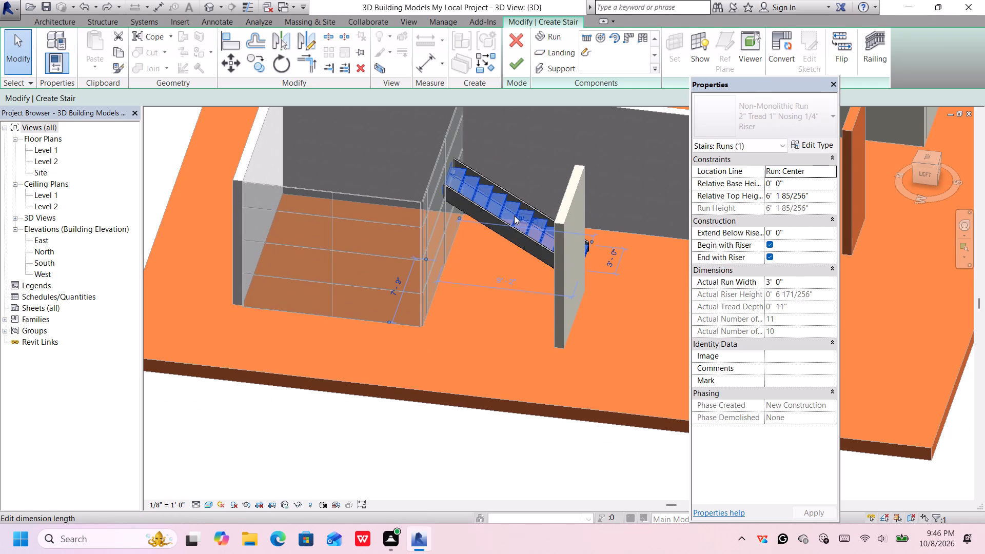
click(516, 198)
scroll(506, 222, up, 6)
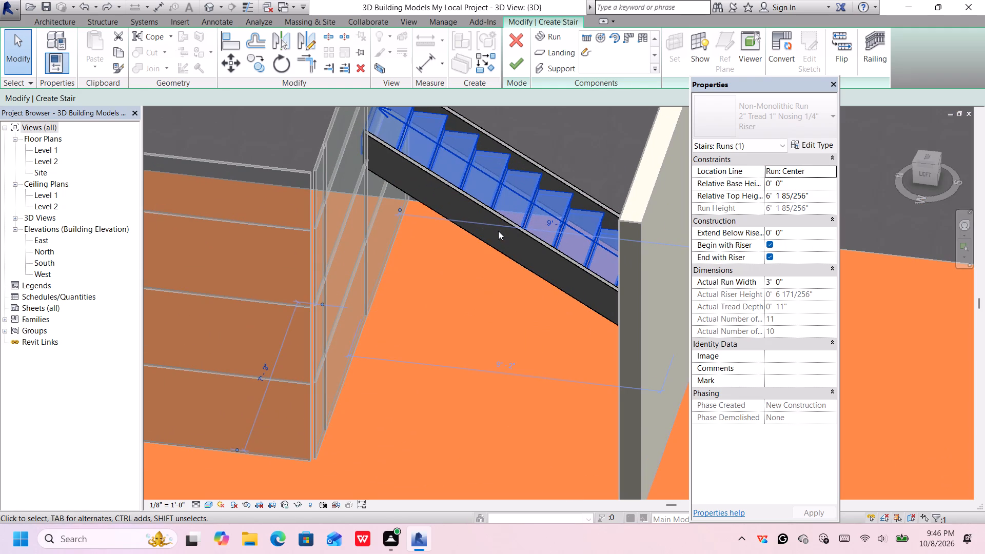
click(499, 230)
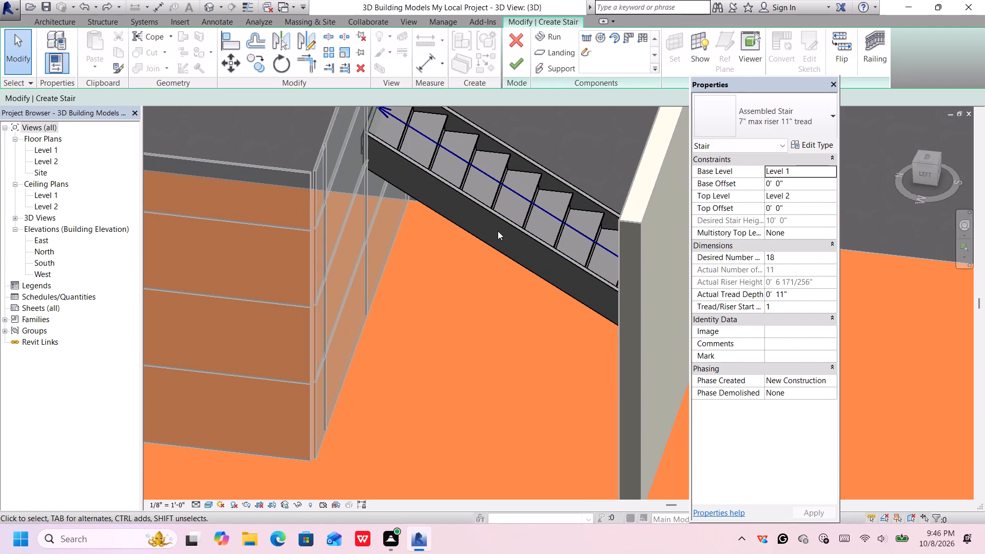
click(503, 223)
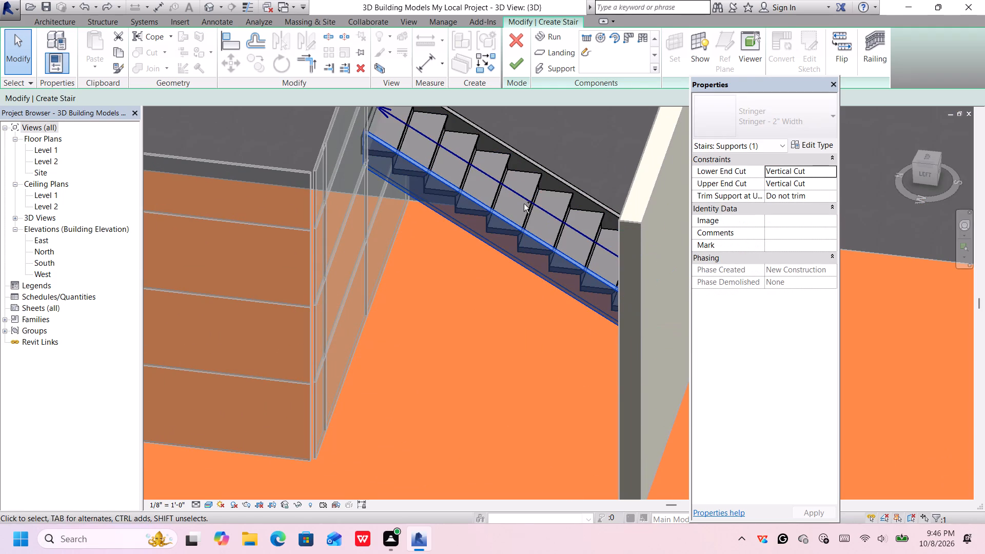
ctrl+click(524, 203)
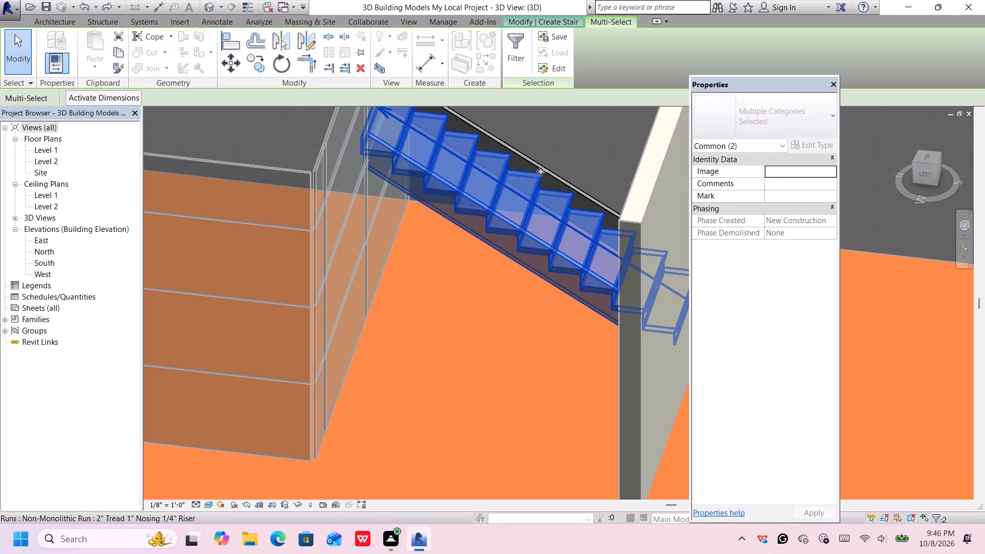
ctrl+click(548, 165)
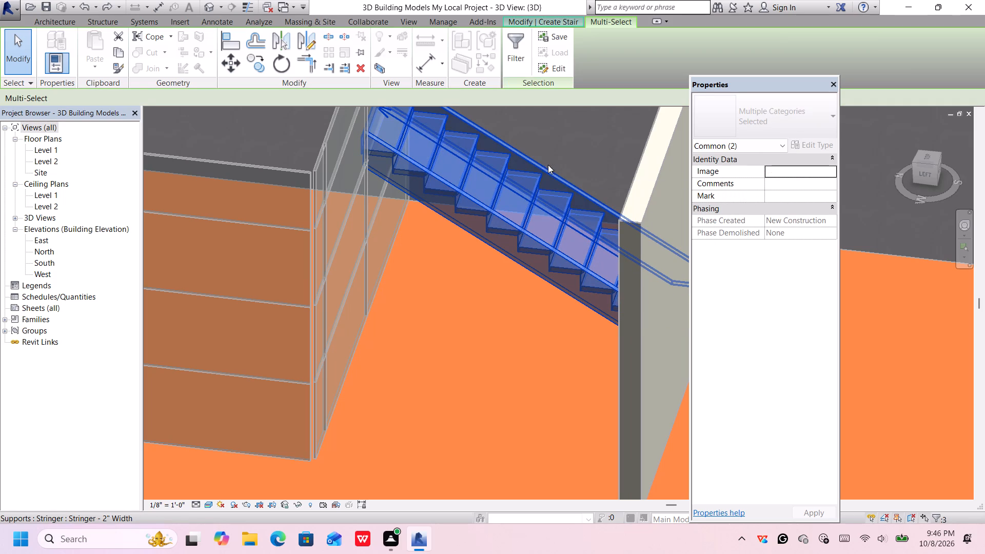
key(Right)
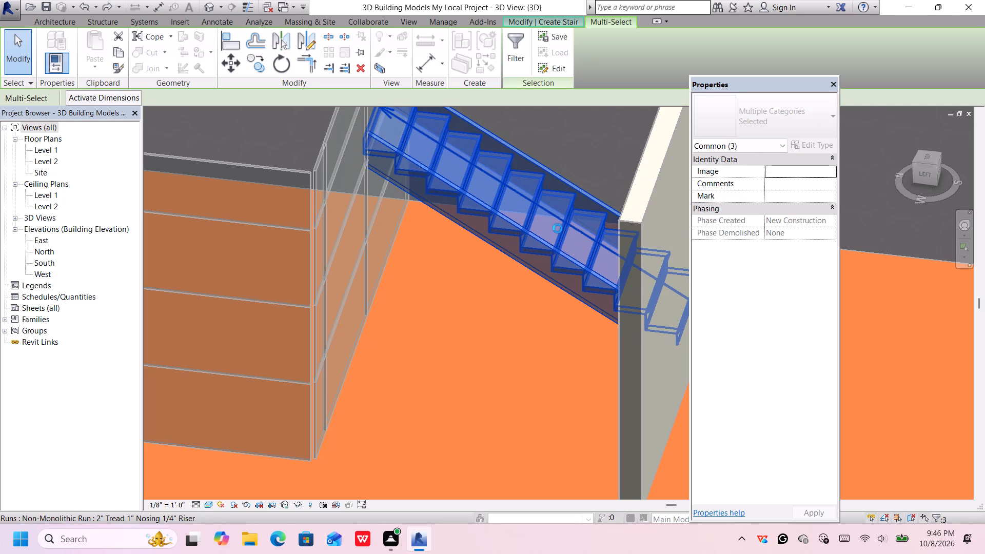
key(Right)
key(Right)
key(Right)
key(Right)
key(Right)
key(Right)
key(Right)
key(Right)
key(Right)
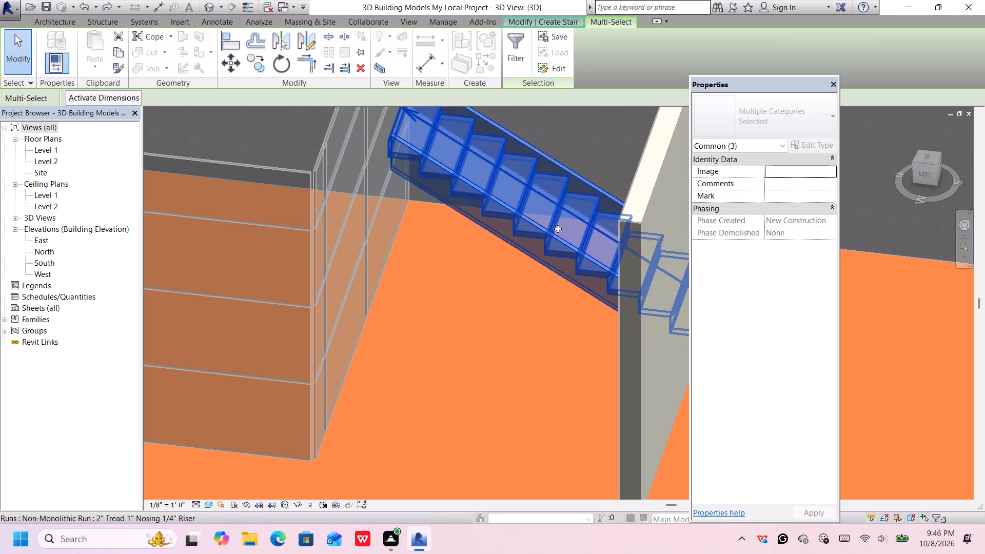
Nudge the run and its stringers farther from the curtain wall, so the lower steps extend well past the freestanding ivory wall.
scroll(542, 282, up, 1)
scroll(542, 282, down, 1)
middle_drag(530, 276, 365, 202)
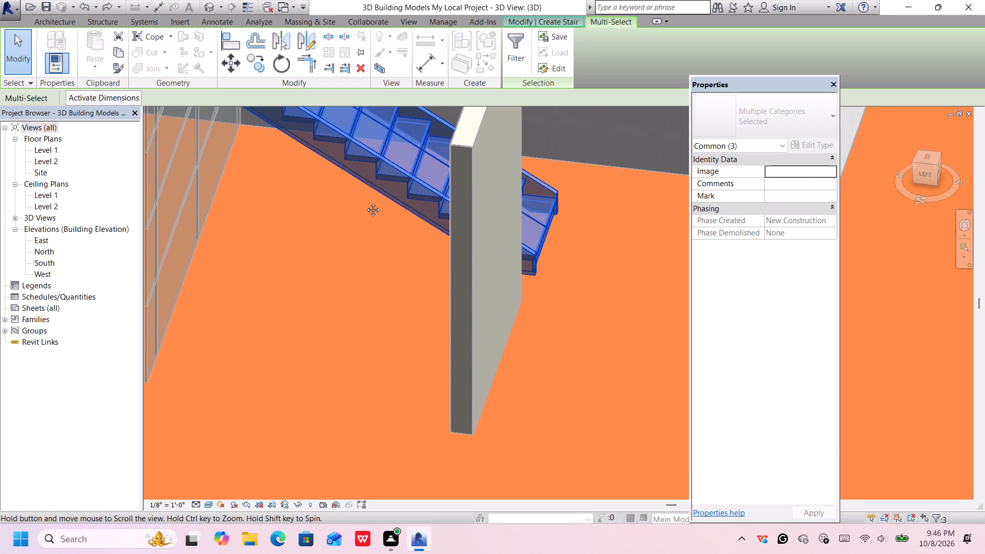
middle_drag(365, 202, 375, 209)
scroll(456, 249, down, 4)
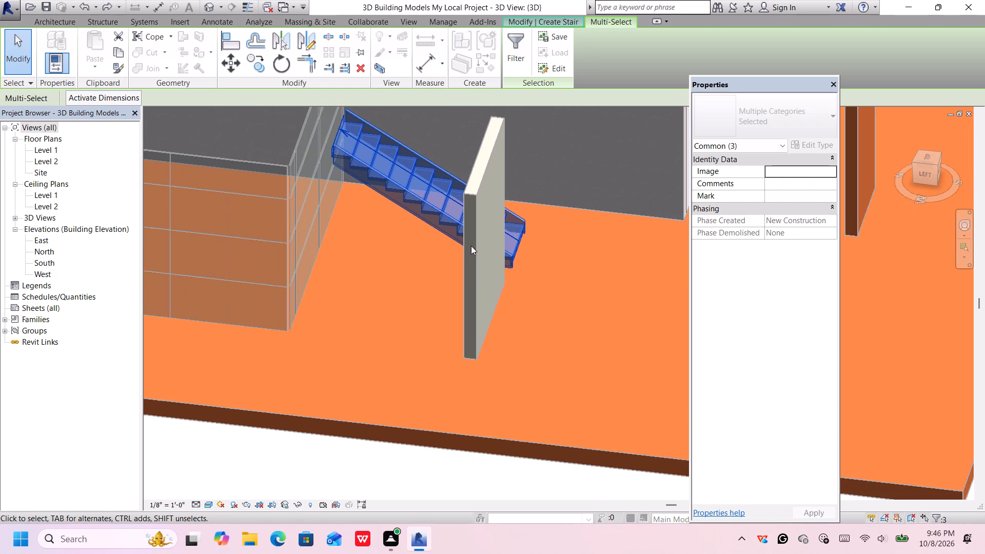
middle_drag(471, 246, 480, 274)
key(Right)
key(Right)
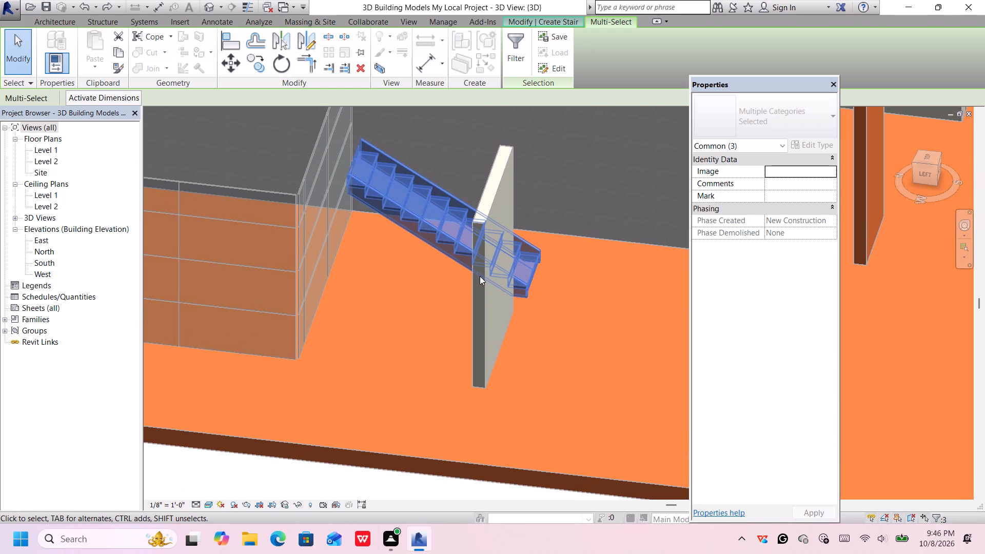
key(Right)
key(Right)
key(Right)
key(Right)
key(Right)
key(Right)
key(Right)
key(Right)
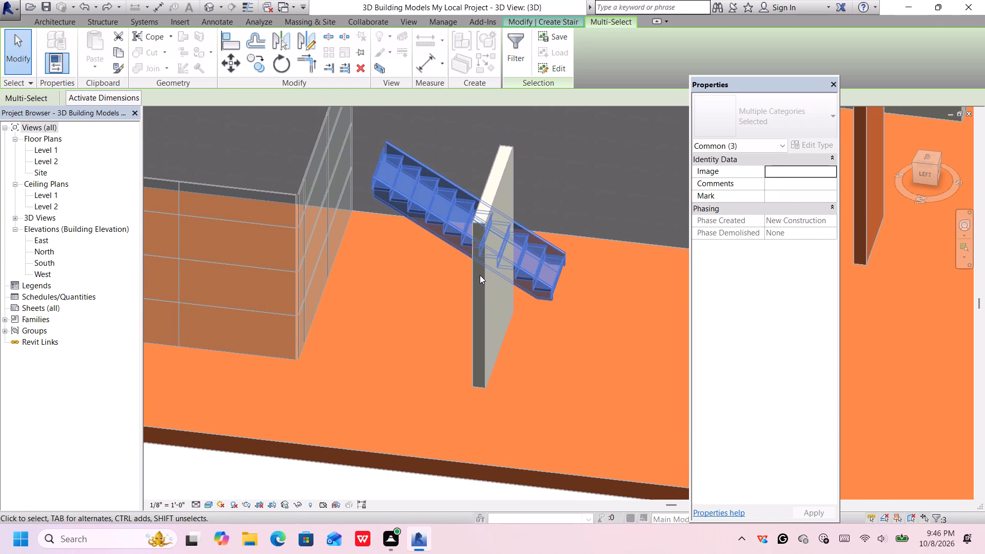
key(Right)
key(Right)
key(Right)
key(Right)
key(Right)
middle_drag(444, 189, 442, 196)
key(Escape)
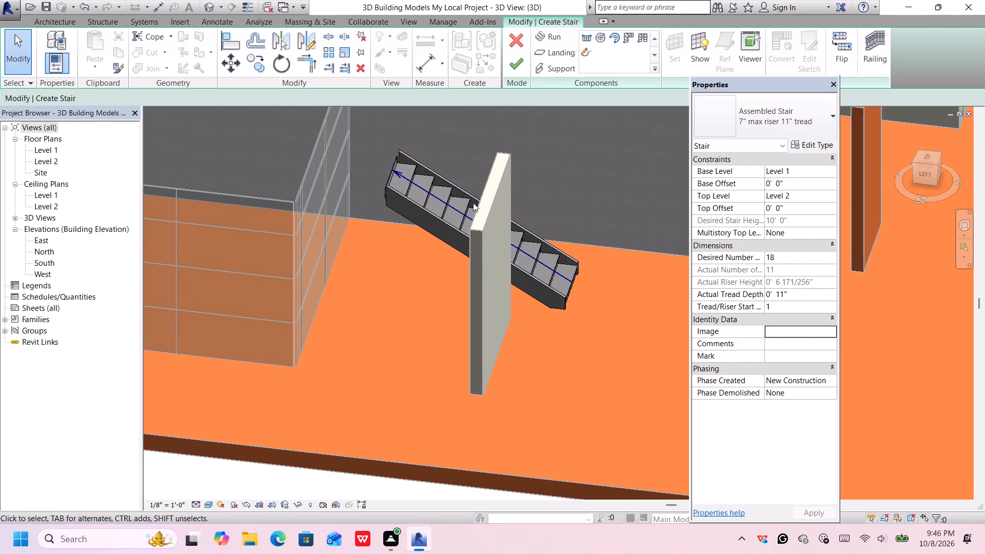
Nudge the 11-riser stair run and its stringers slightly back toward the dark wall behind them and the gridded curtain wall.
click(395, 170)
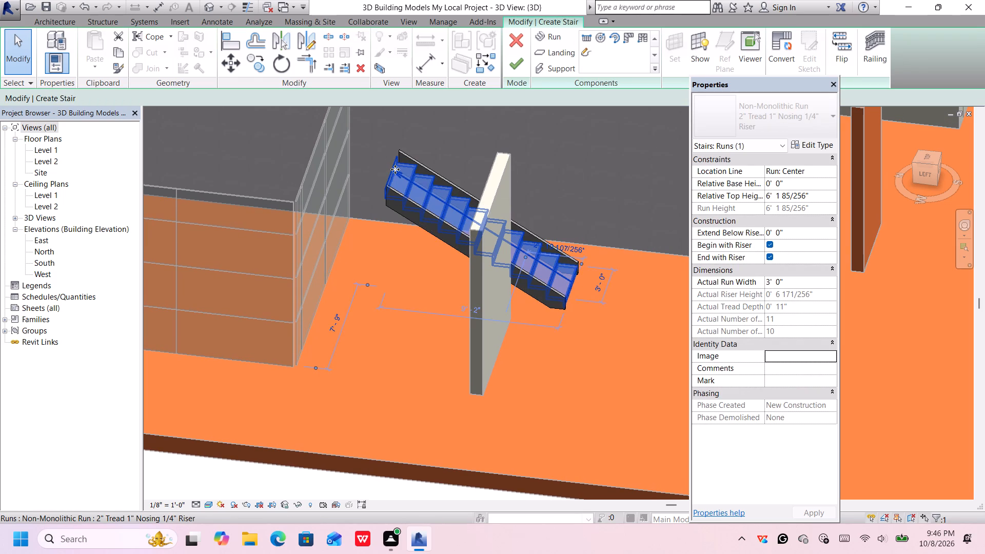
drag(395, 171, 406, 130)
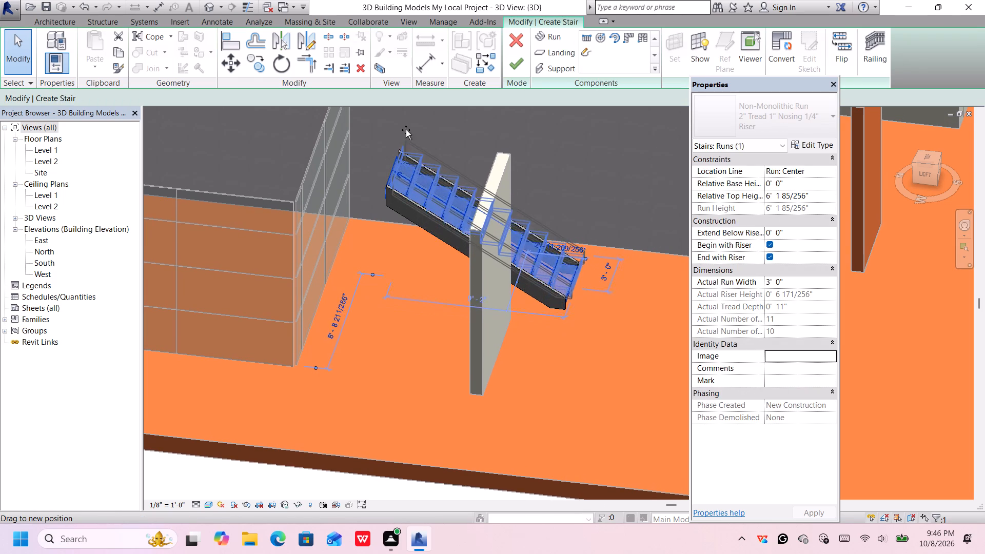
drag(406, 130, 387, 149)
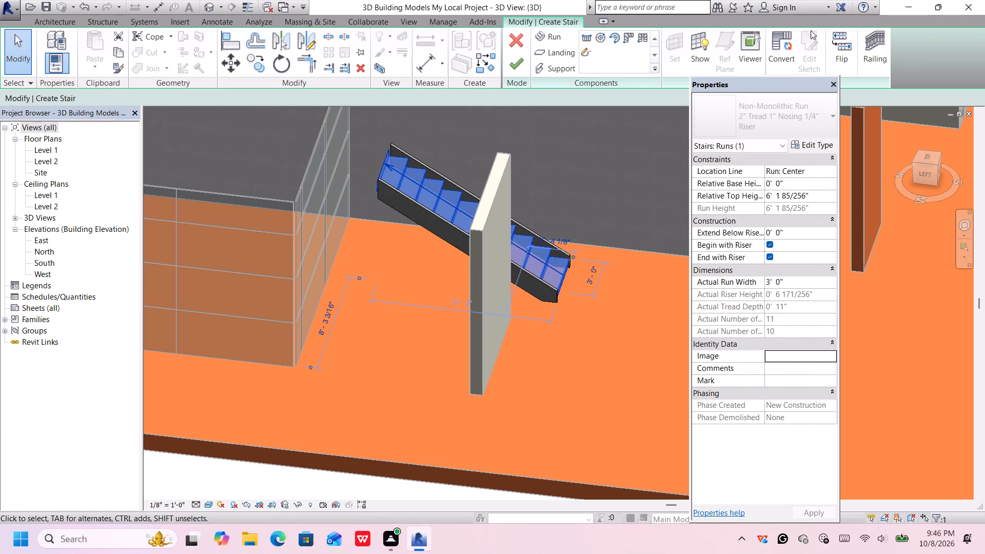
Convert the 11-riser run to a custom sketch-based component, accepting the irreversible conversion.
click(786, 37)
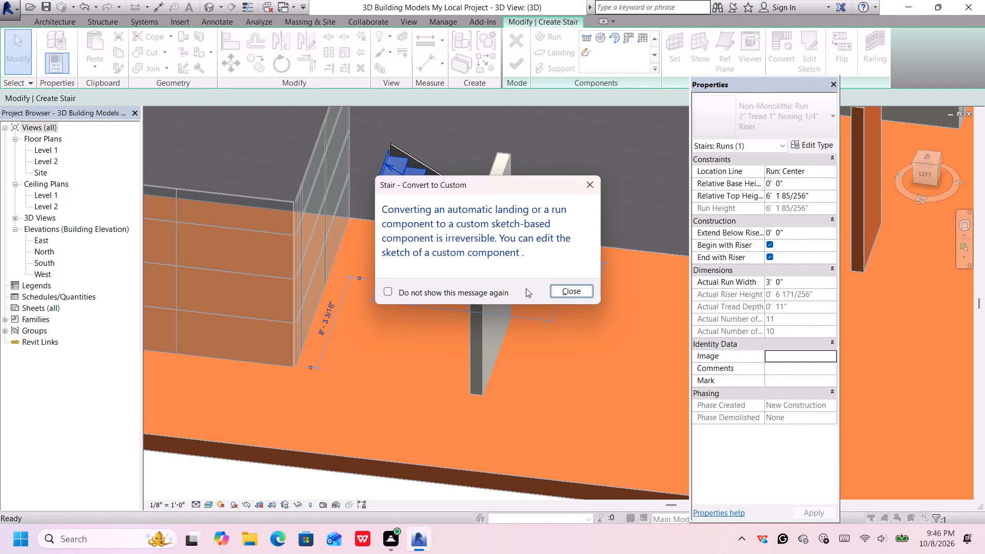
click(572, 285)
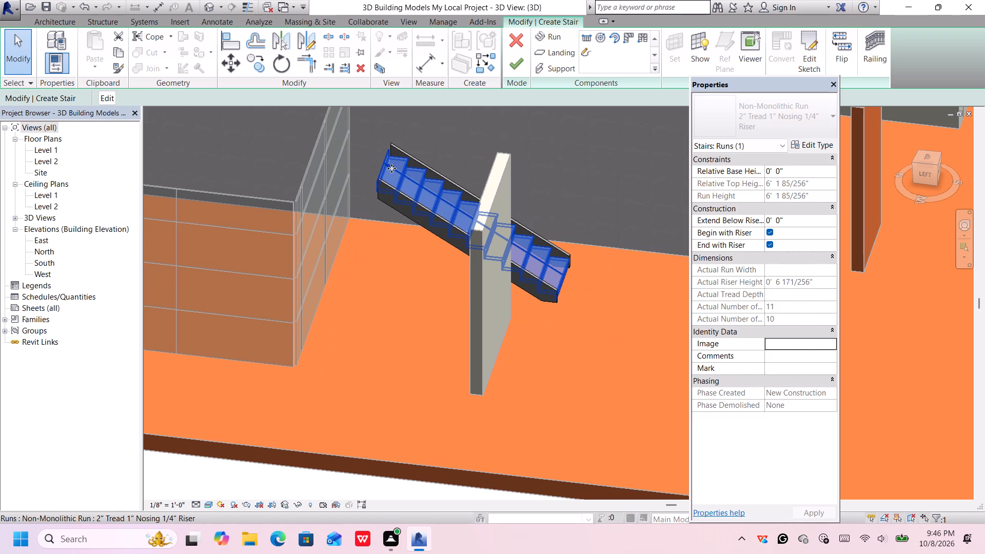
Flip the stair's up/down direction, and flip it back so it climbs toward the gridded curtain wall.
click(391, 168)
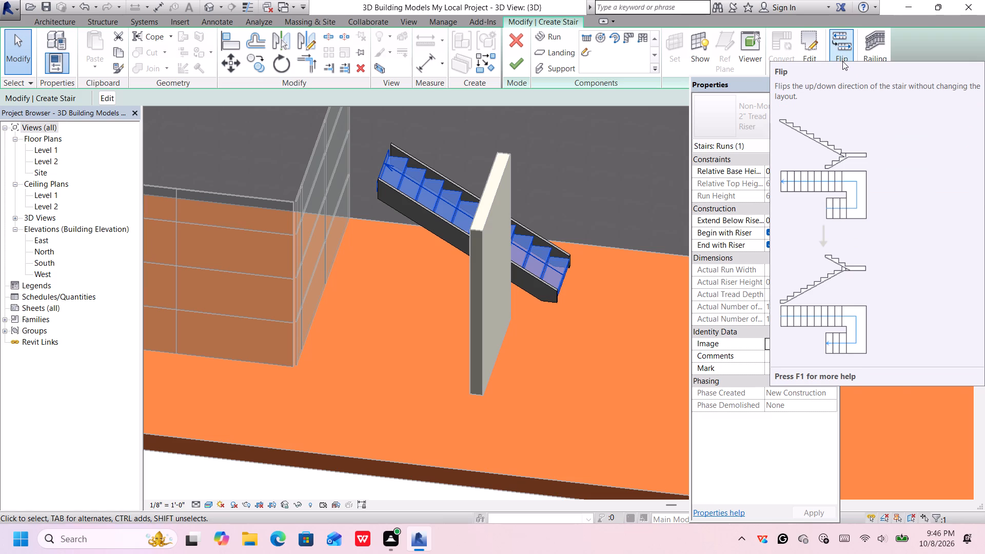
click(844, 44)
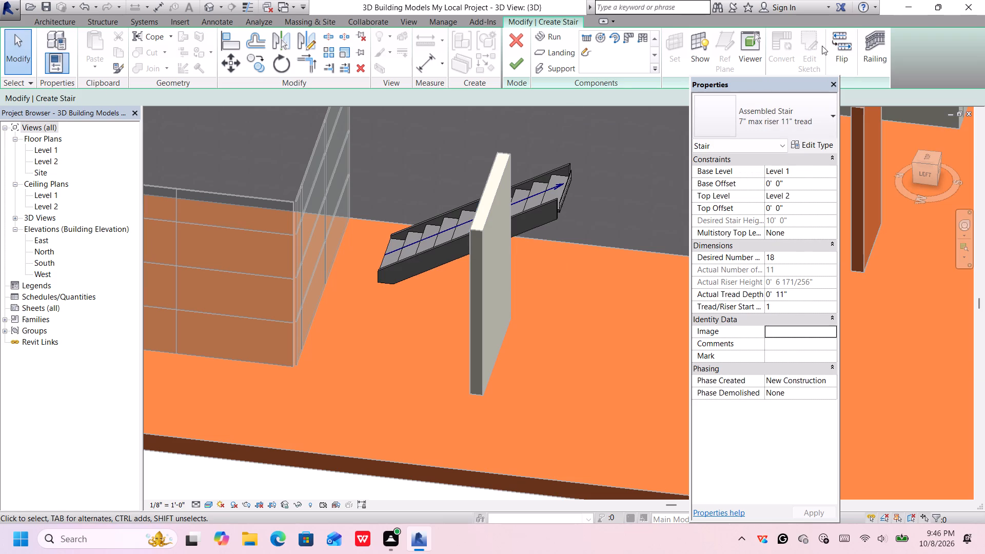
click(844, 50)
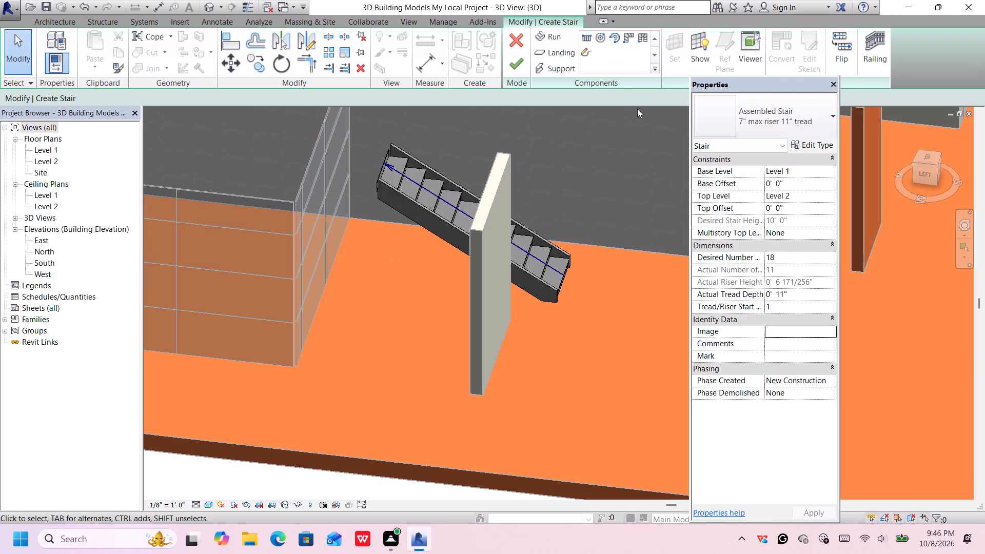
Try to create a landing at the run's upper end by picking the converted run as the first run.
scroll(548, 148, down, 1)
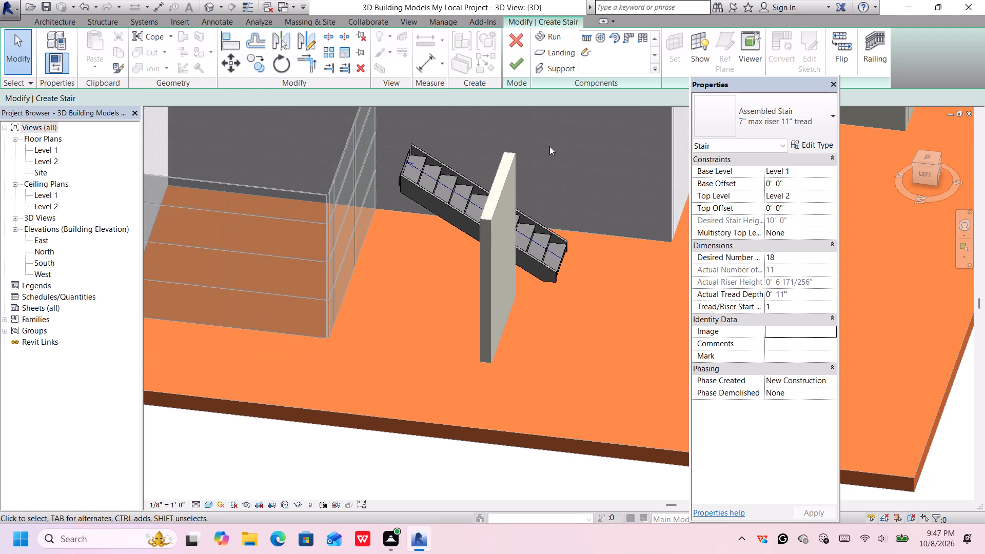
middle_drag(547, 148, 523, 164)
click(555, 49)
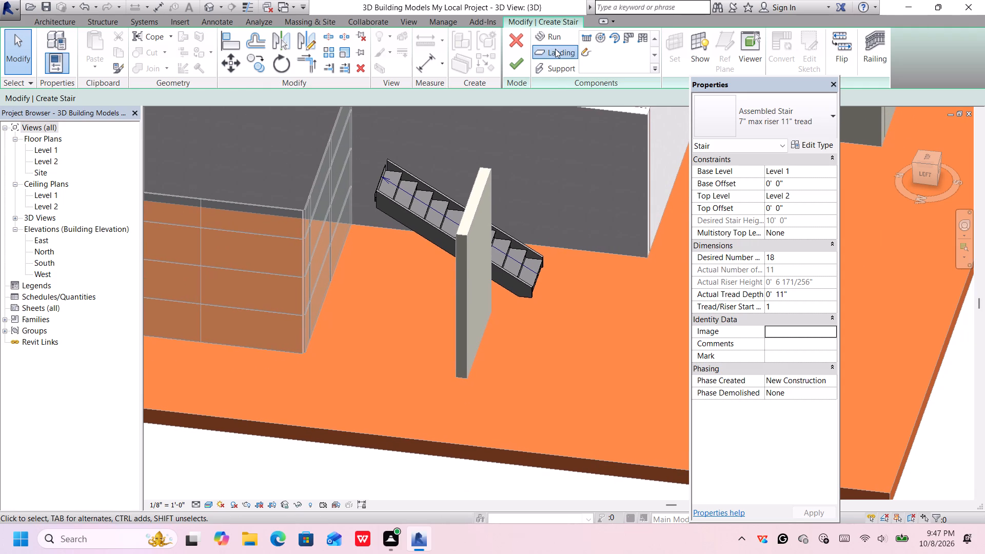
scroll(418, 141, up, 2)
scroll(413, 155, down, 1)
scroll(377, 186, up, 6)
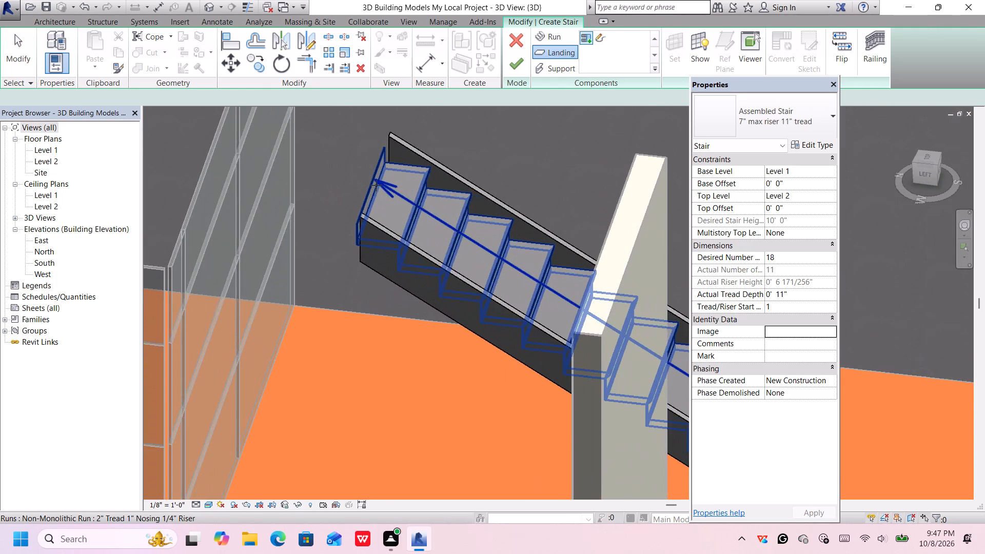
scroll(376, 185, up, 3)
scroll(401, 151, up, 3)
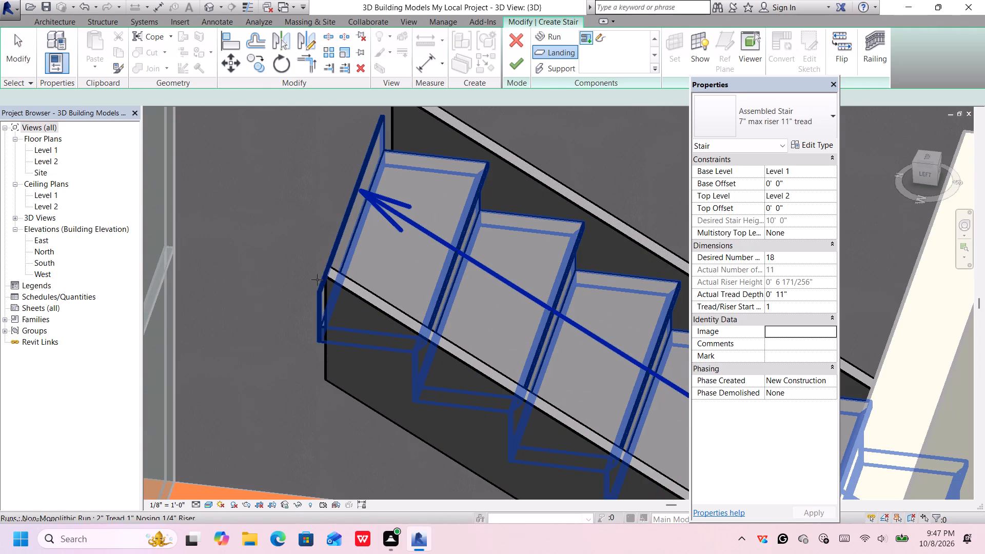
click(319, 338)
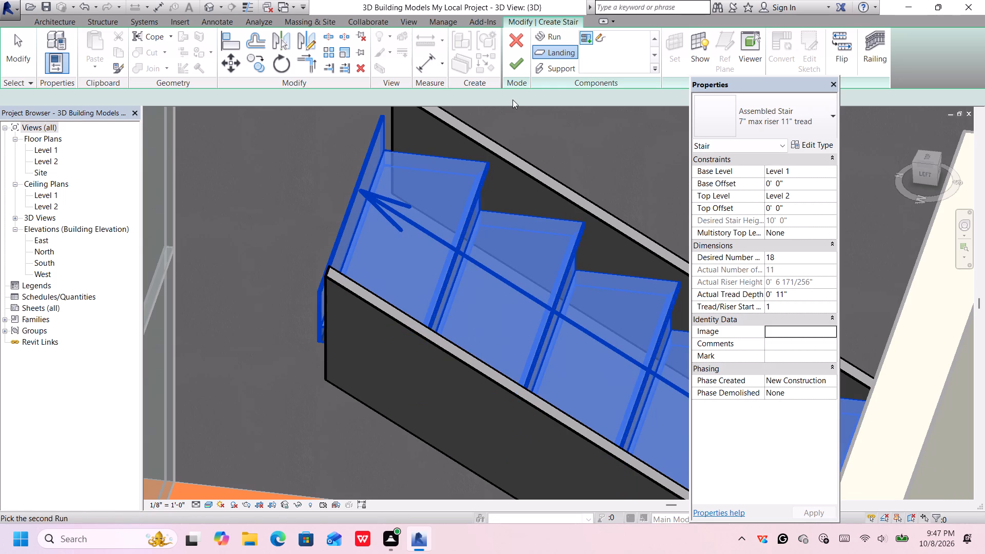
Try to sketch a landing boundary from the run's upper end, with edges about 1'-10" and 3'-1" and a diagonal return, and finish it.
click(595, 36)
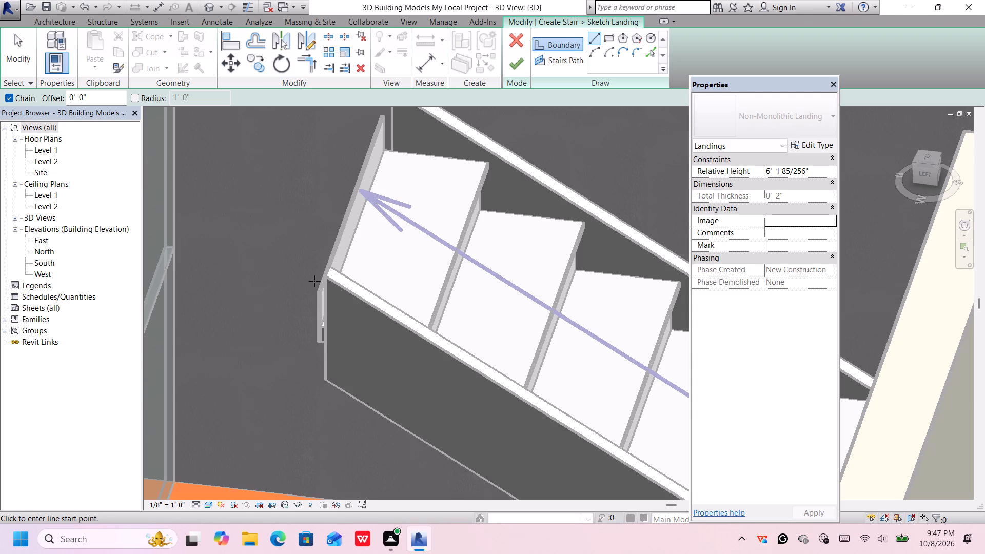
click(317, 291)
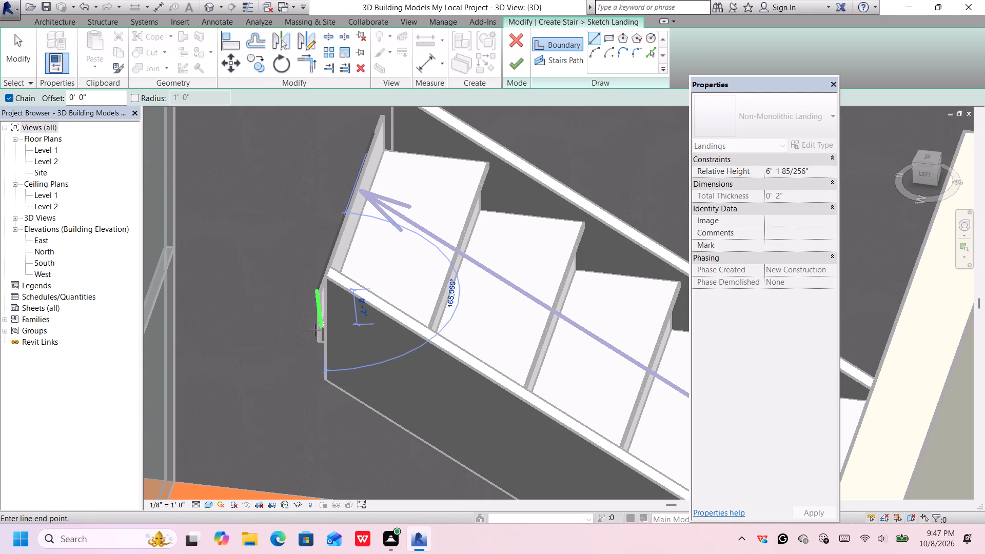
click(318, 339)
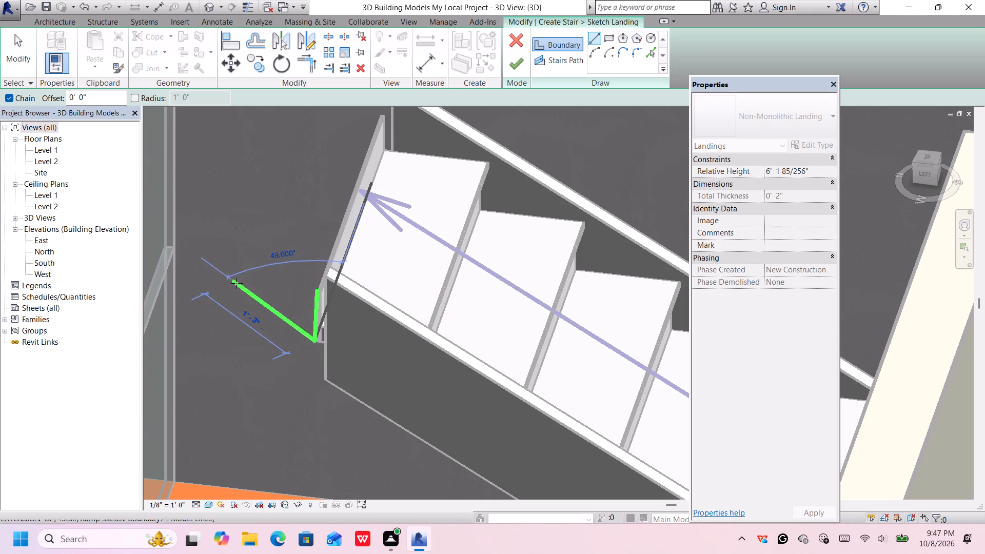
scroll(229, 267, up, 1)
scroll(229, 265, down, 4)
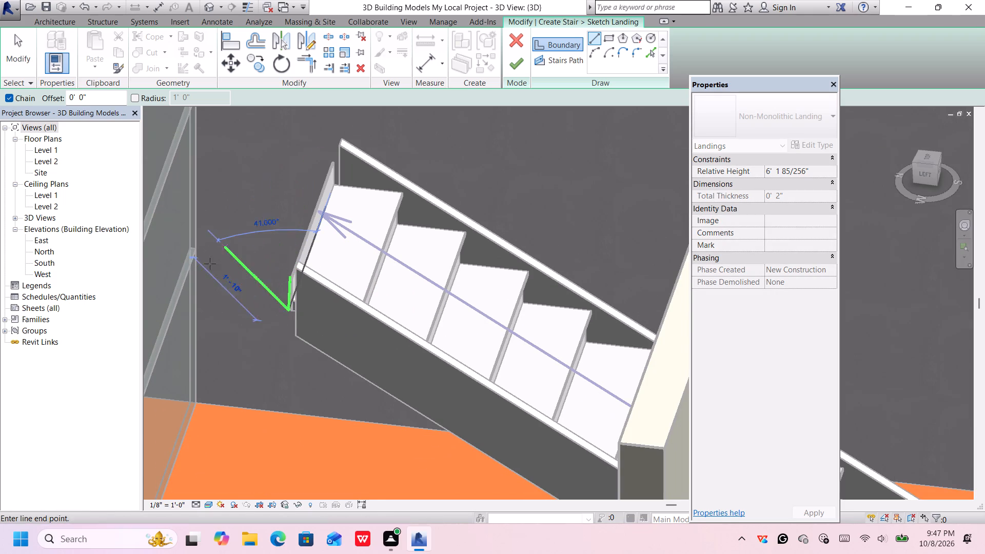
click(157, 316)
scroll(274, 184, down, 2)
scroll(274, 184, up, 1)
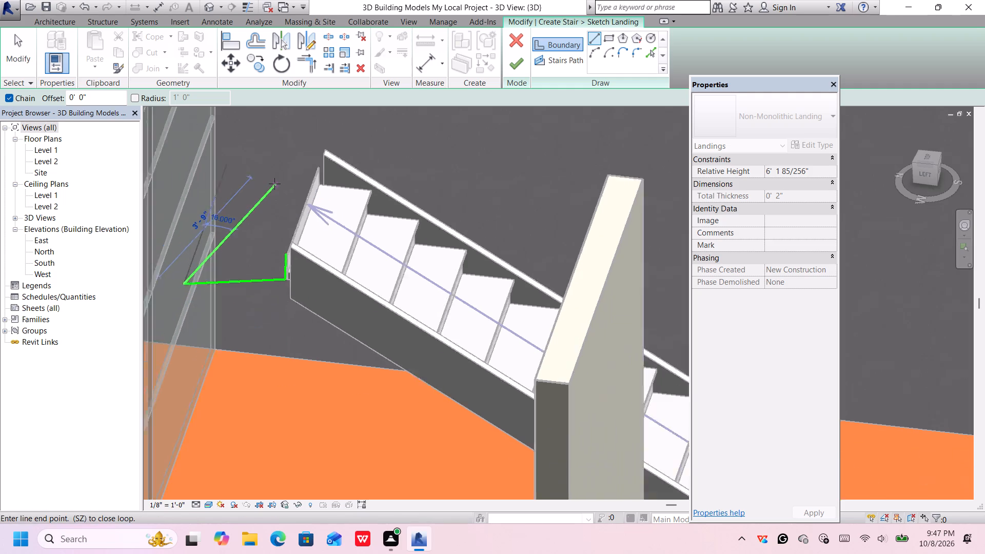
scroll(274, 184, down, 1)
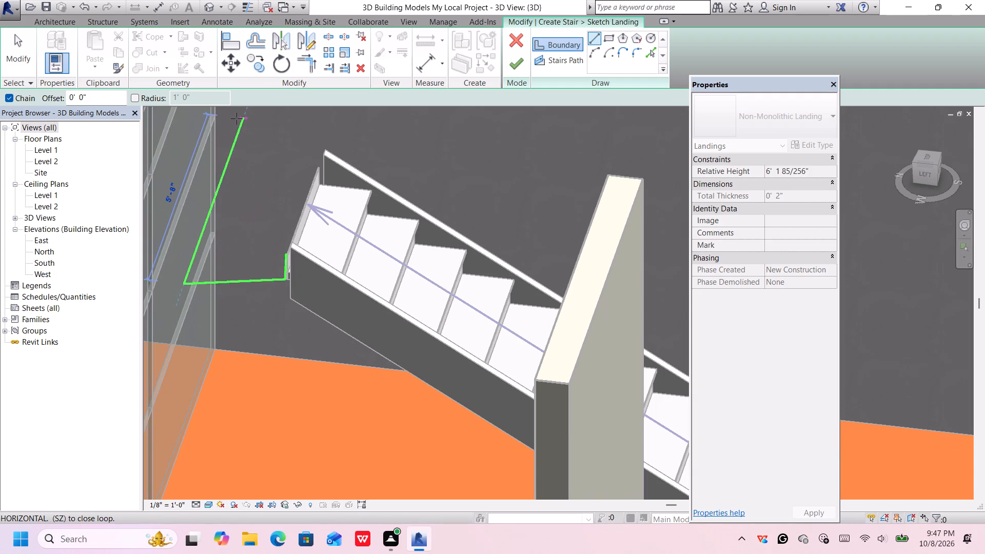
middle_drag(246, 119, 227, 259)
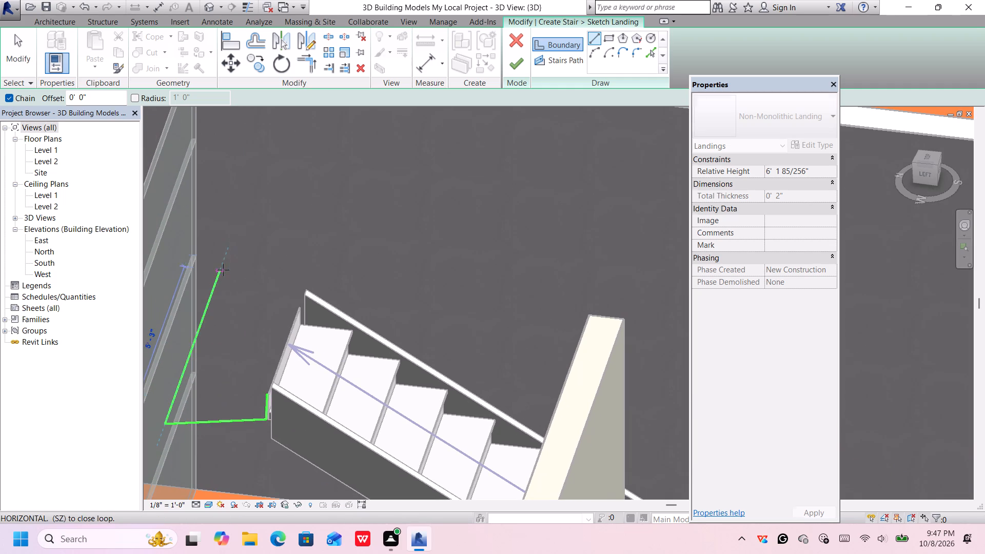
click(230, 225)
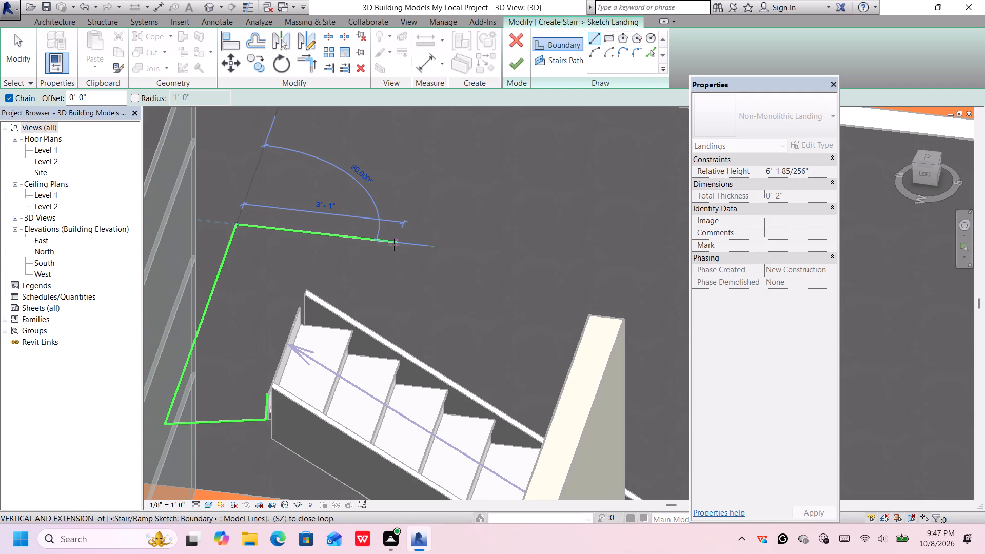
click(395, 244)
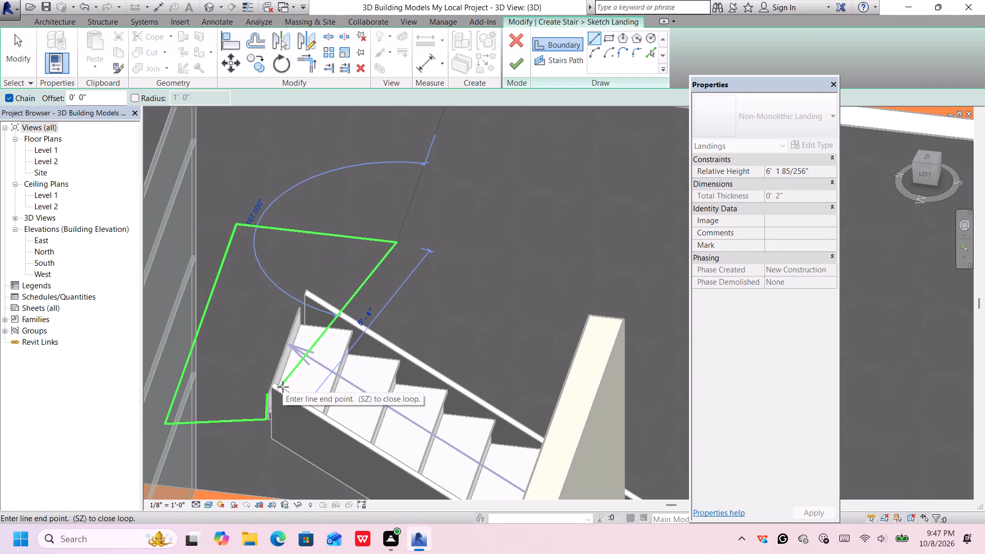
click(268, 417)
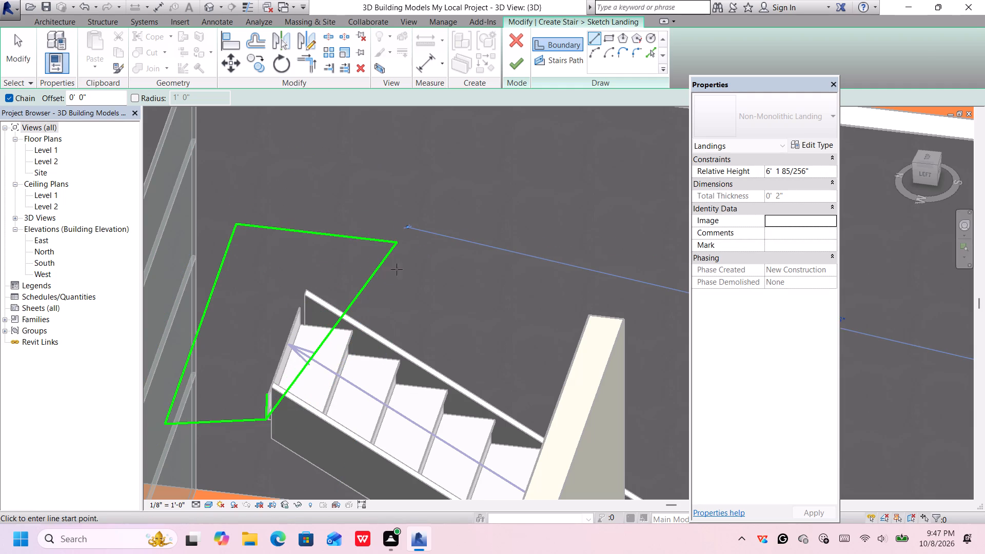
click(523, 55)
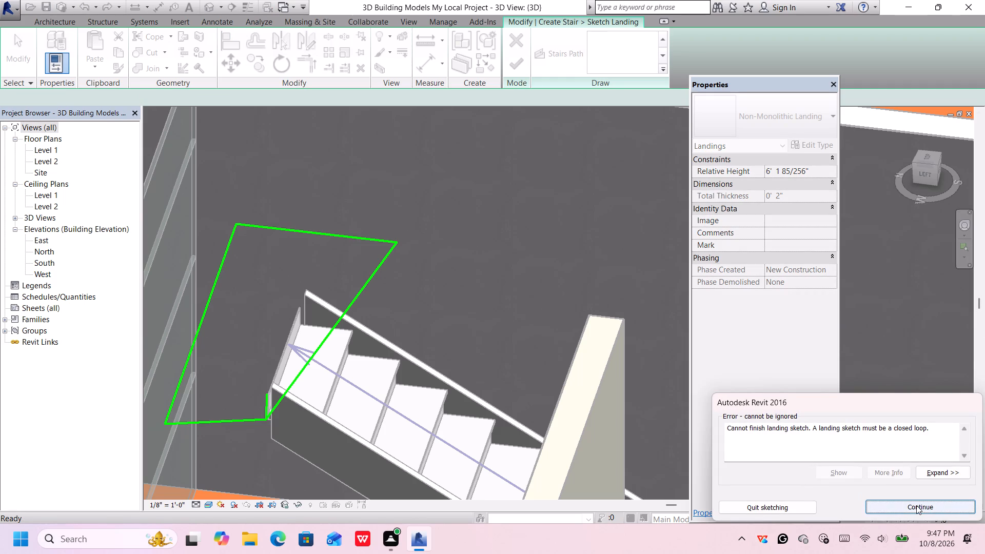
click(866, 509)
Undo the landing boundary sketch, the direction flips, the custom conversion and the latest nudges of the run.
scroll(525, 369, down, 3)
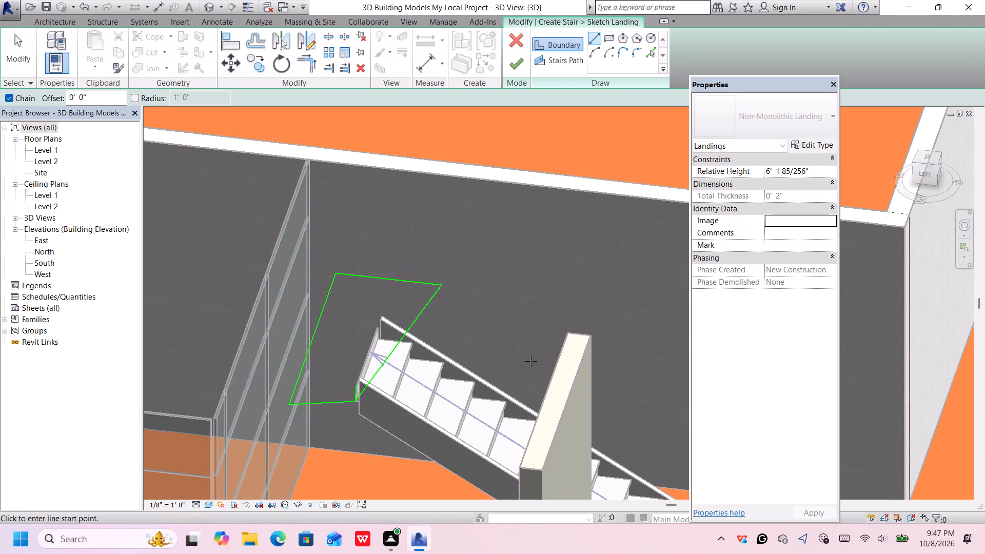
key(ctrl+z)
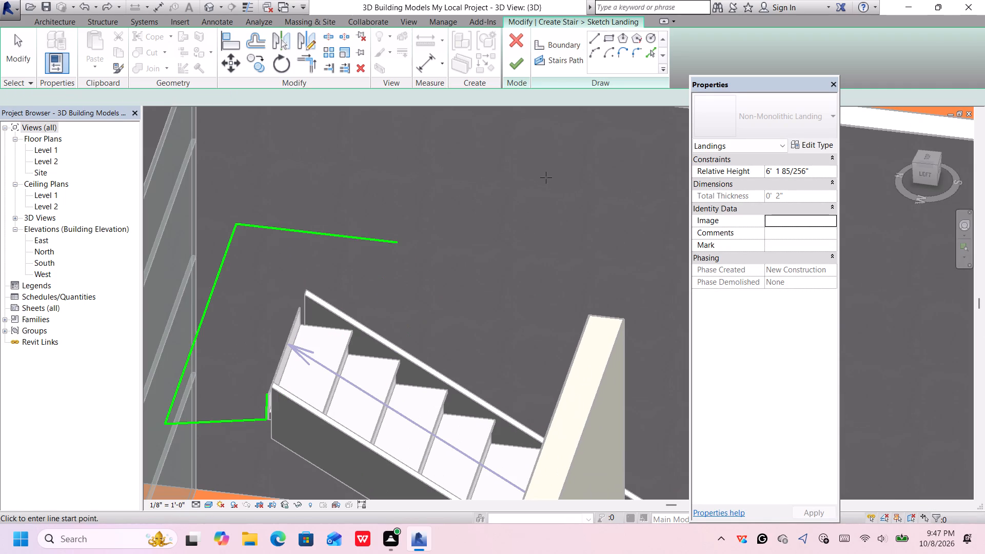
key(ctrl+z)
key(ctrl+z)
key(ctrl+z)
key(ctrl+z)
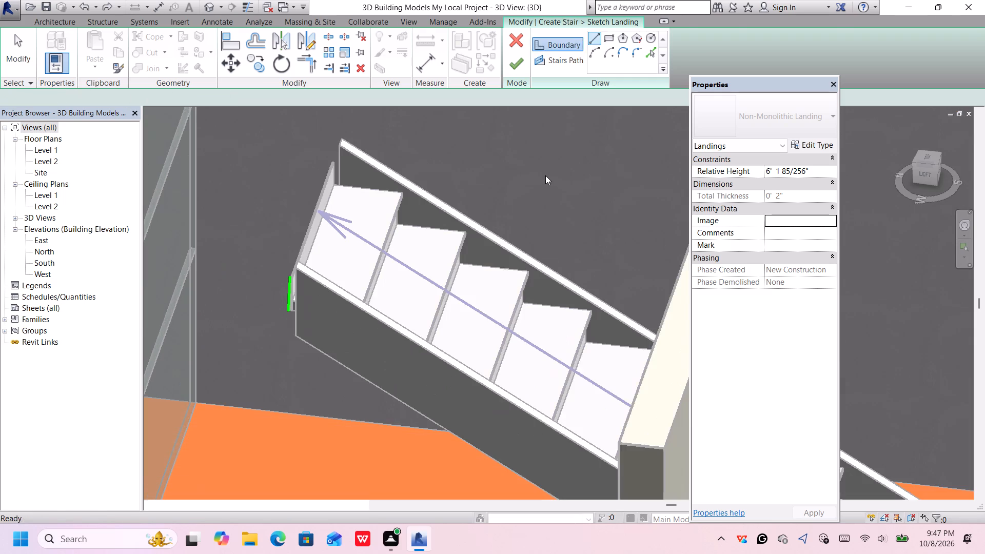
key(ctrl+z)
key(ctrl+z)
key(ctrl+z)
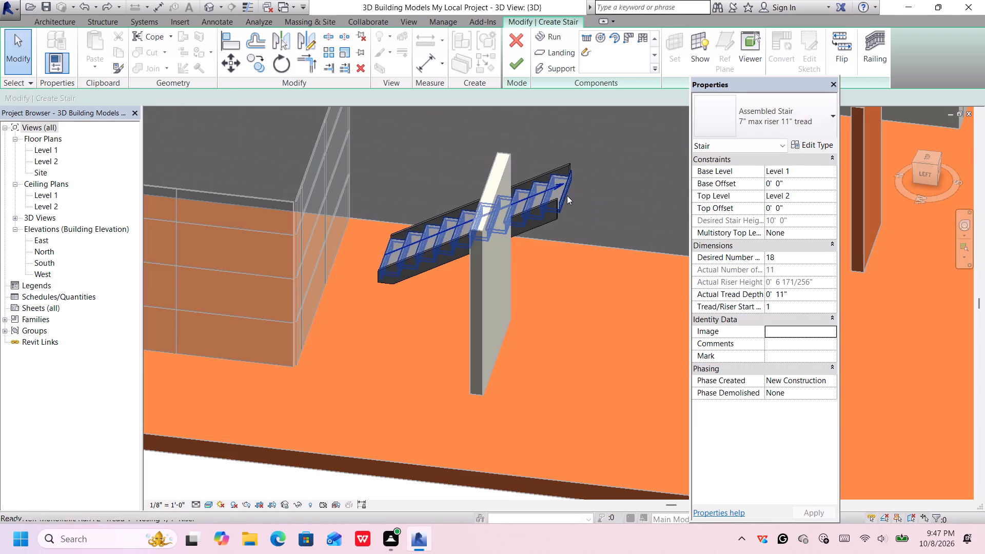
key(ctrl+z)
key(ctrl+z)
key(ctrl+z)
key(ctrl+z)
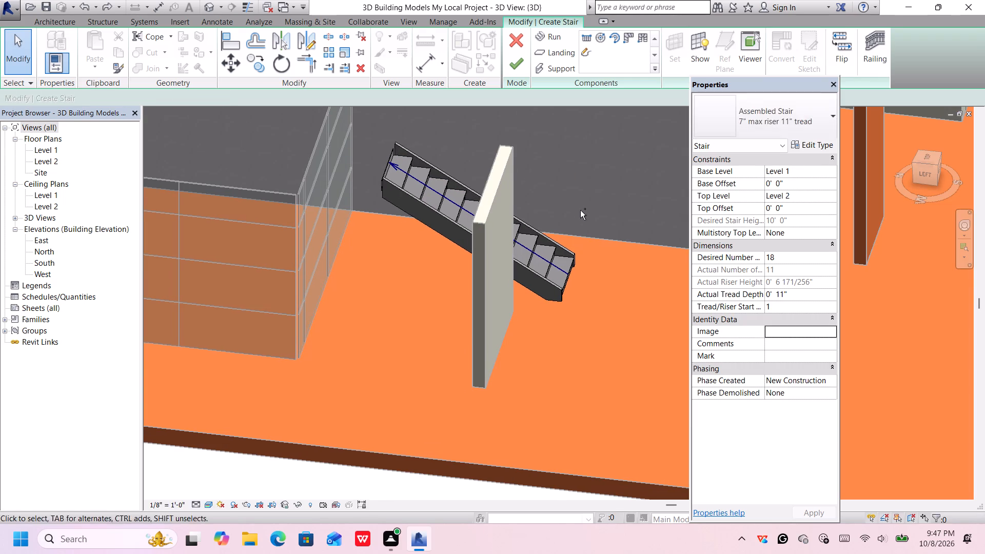
Keep undoing the earlier nudges of the stair run and the run's creation, until the stair contains no run.
key(ctrl+z)
key(ctrl+z)
key(ctrl+z)
key(ctrl+z)
key(ctrl+z)
key(ctrl+z)
key(ctrl+z)
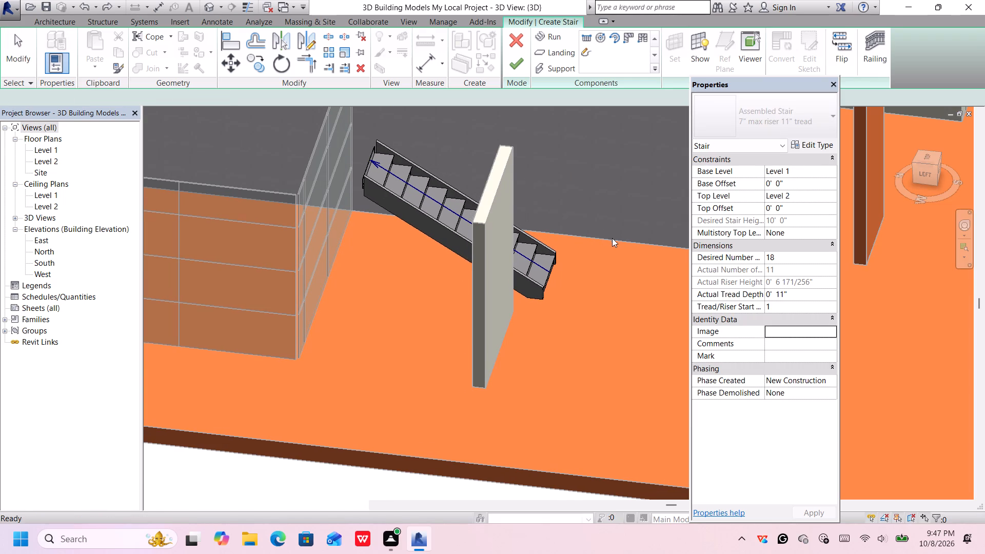
key(ctrl+z)
key(ctrl+z)
key(ctrl+z)
key(ctrl+z)
key(ctrl+z)
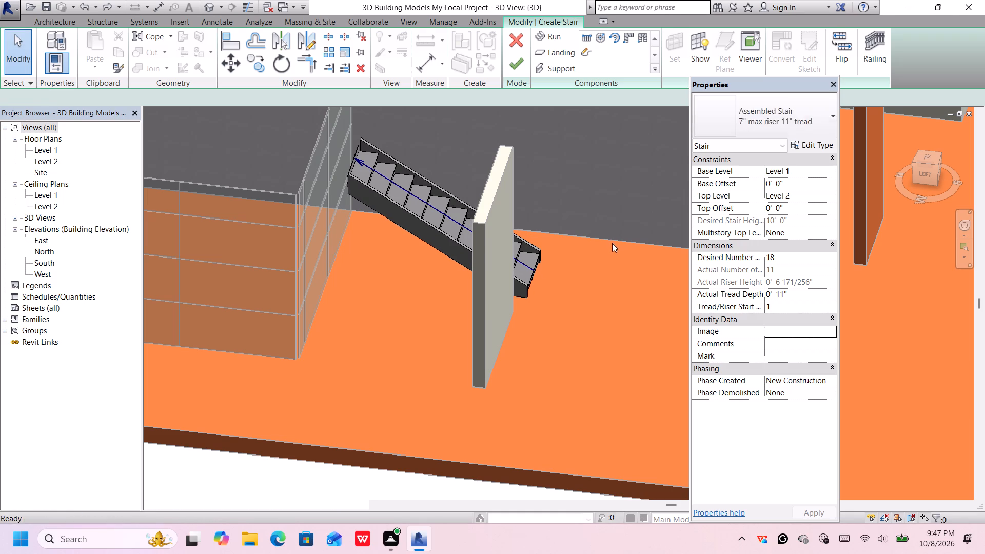
key(ctrl+z)
key(ctrl+z)
key(ctrl+z)
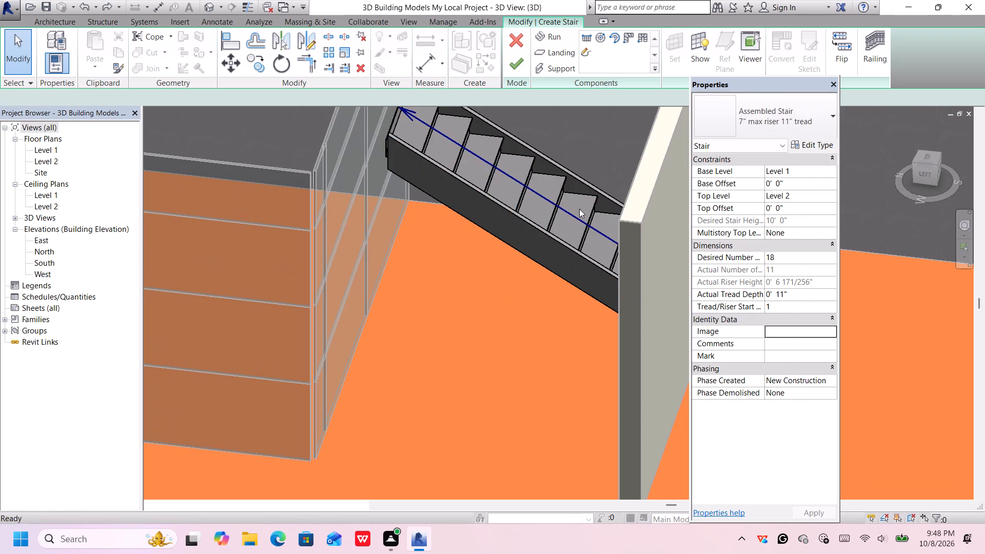
key(ctrl+z)
key(ctrl+z)
key(ctrl+z)
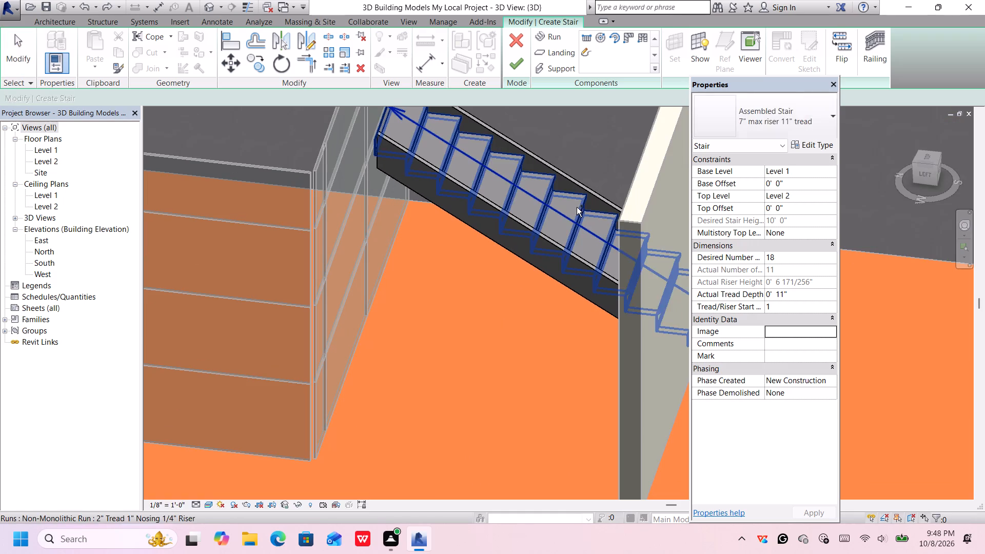
key(ctrl+z)
key(ctrl+z)
key(ctrl+z)
key(ctrl+z)
key(ctrl+z)
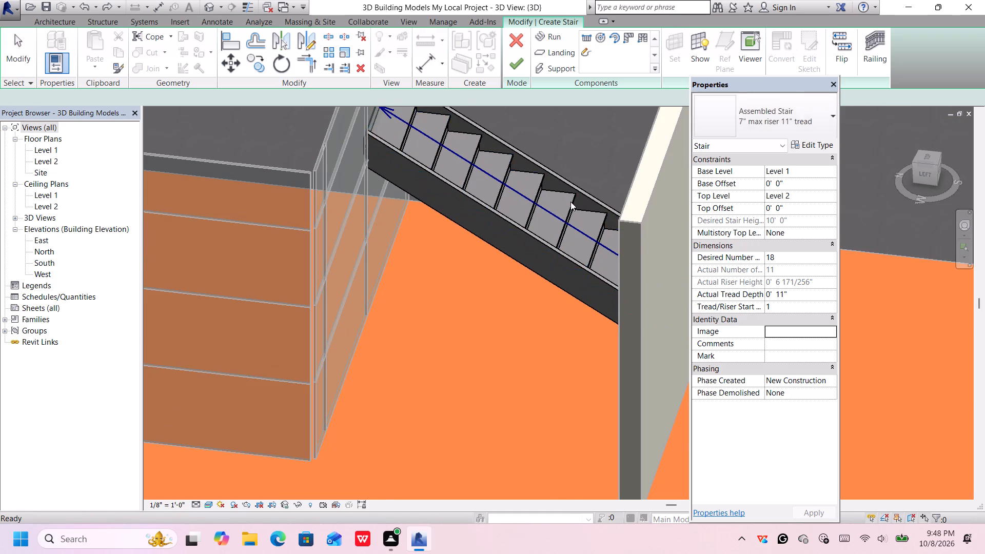
key(ctrl+z)
scroll(613, 285, down, 3)
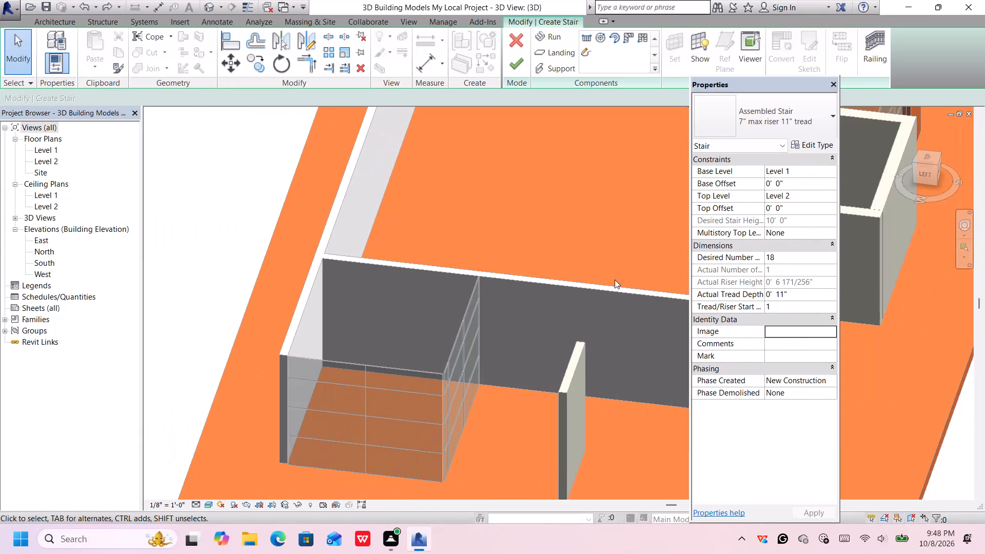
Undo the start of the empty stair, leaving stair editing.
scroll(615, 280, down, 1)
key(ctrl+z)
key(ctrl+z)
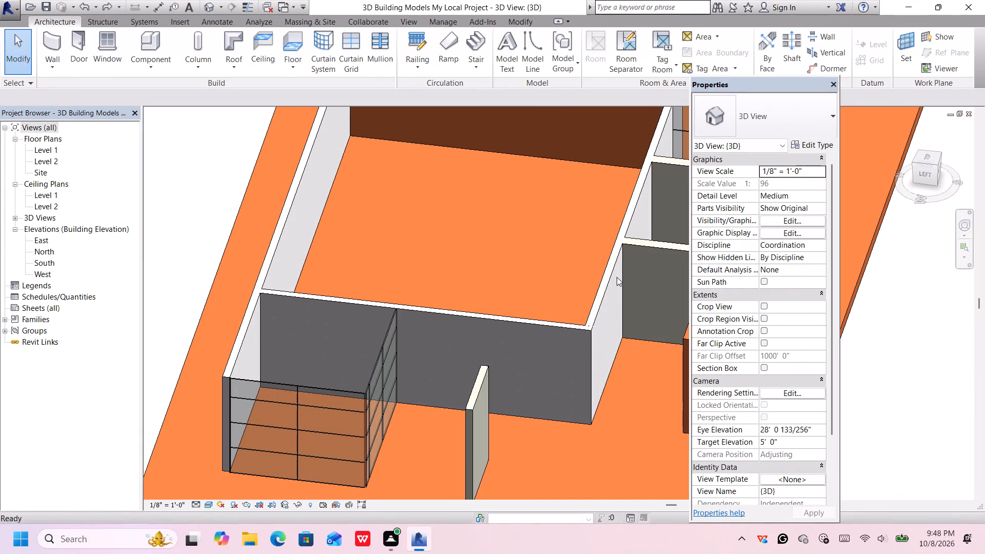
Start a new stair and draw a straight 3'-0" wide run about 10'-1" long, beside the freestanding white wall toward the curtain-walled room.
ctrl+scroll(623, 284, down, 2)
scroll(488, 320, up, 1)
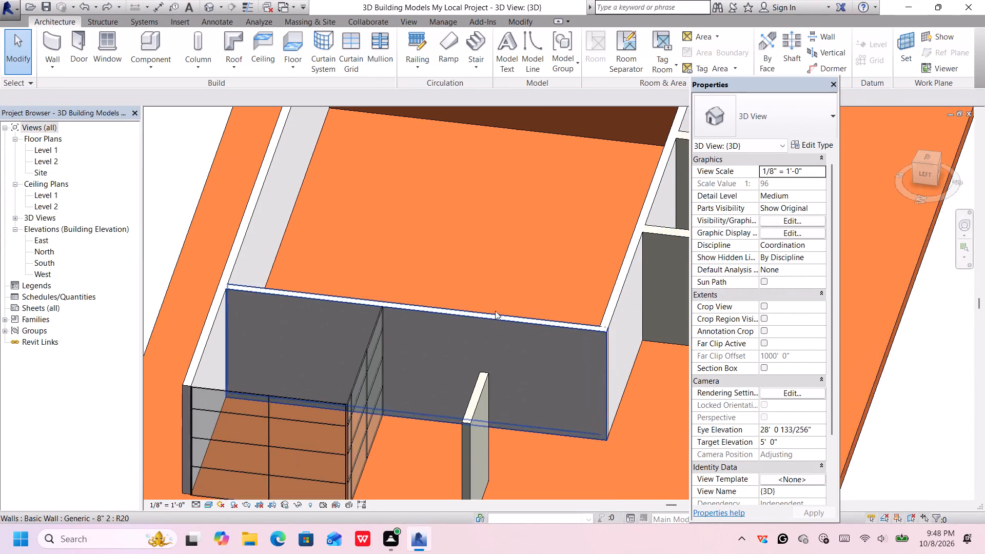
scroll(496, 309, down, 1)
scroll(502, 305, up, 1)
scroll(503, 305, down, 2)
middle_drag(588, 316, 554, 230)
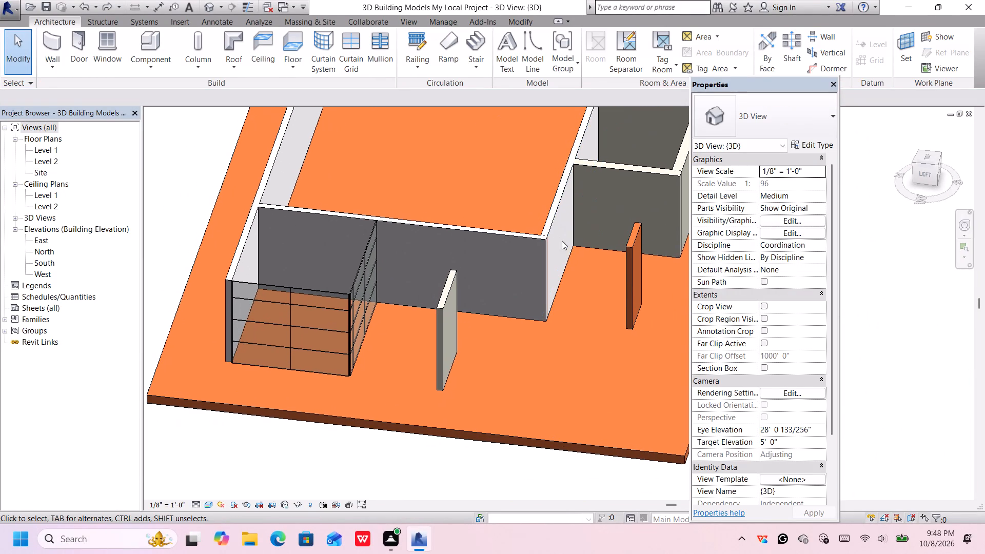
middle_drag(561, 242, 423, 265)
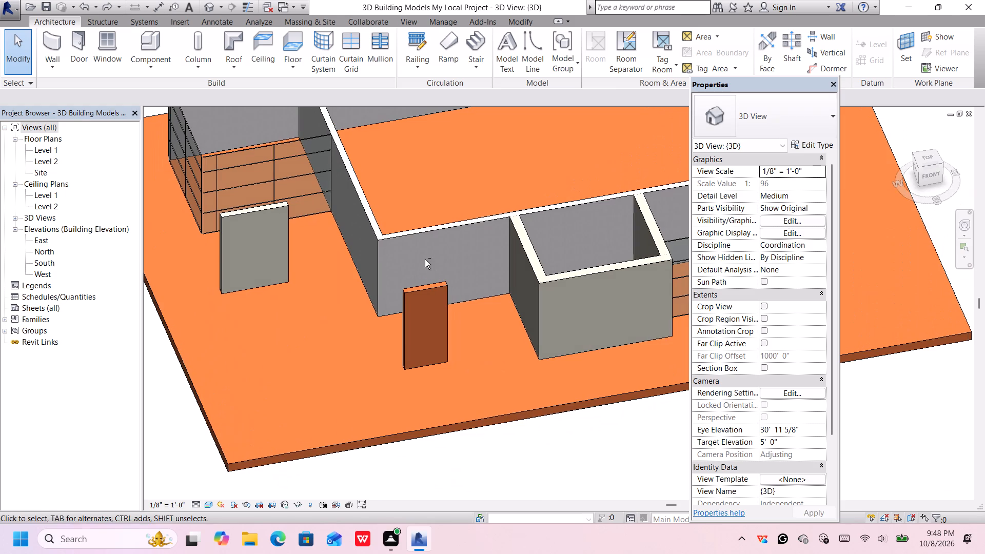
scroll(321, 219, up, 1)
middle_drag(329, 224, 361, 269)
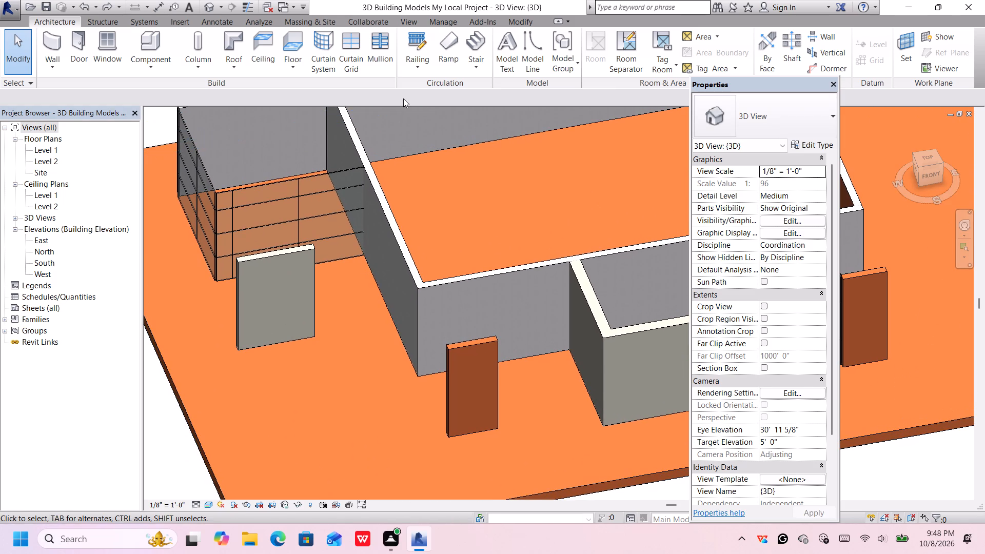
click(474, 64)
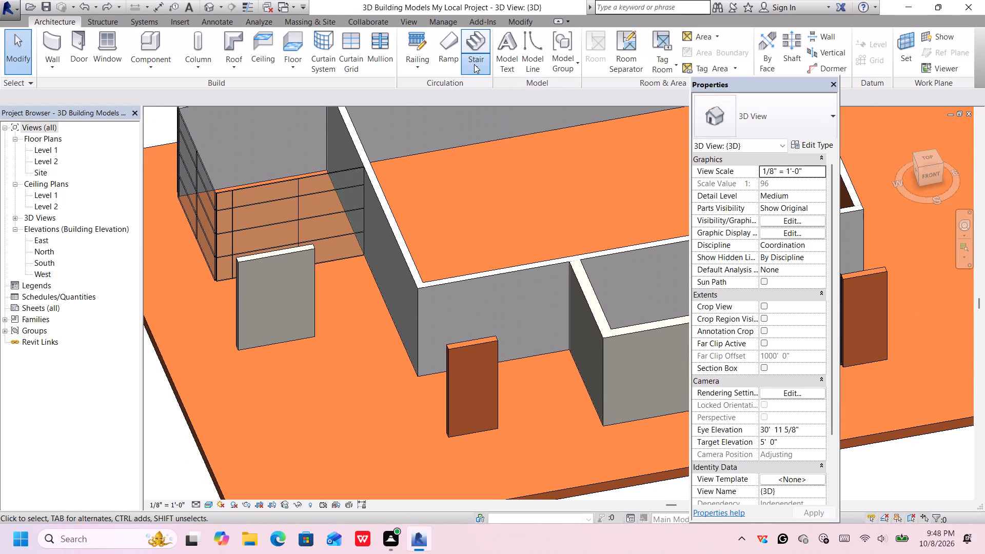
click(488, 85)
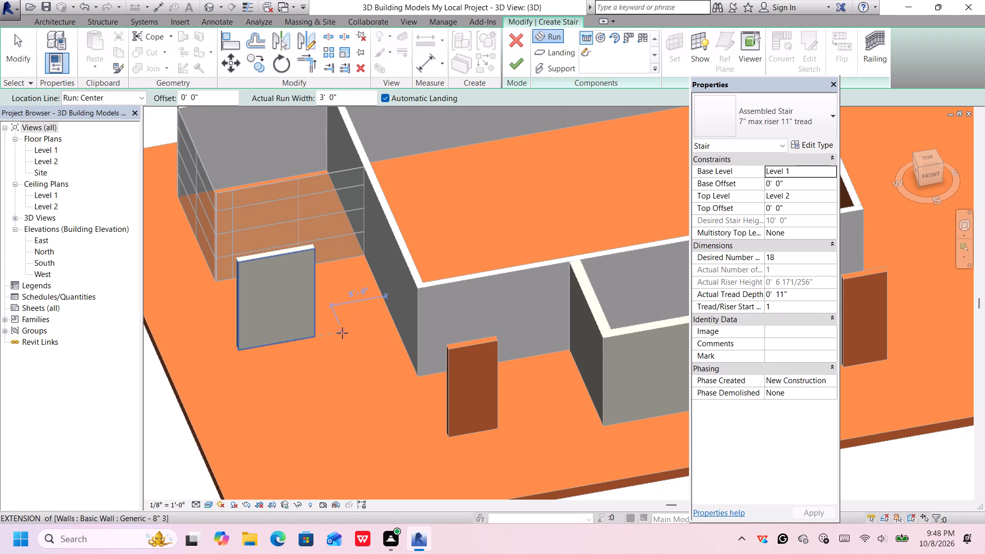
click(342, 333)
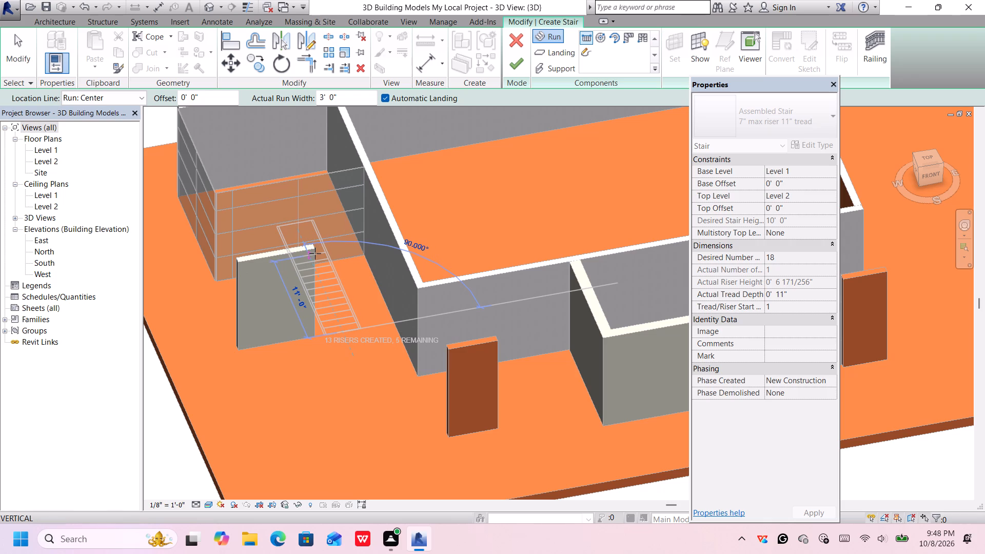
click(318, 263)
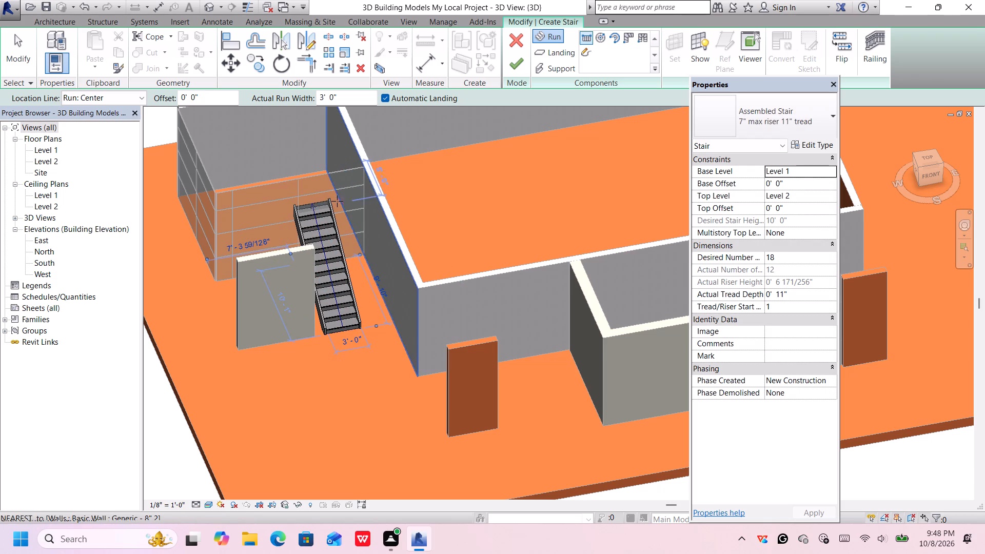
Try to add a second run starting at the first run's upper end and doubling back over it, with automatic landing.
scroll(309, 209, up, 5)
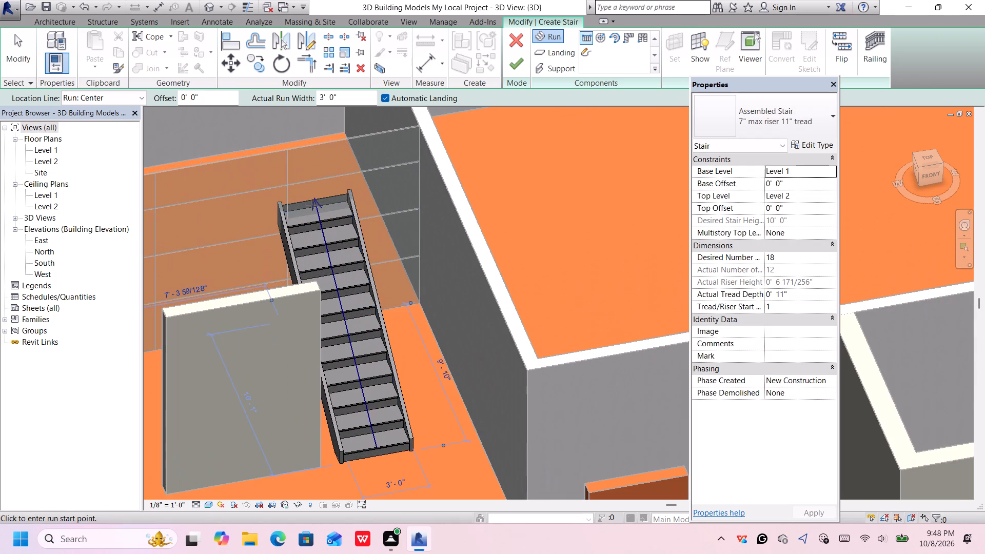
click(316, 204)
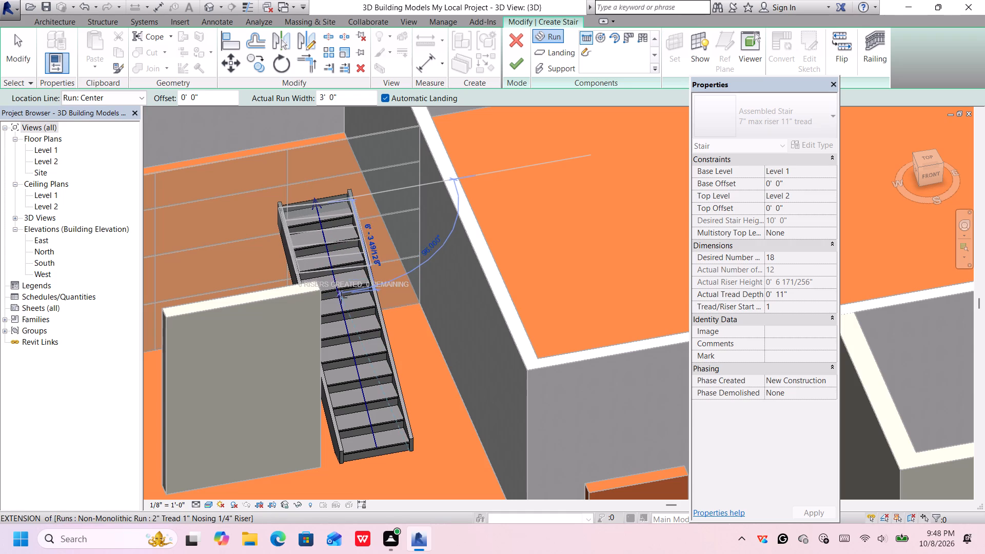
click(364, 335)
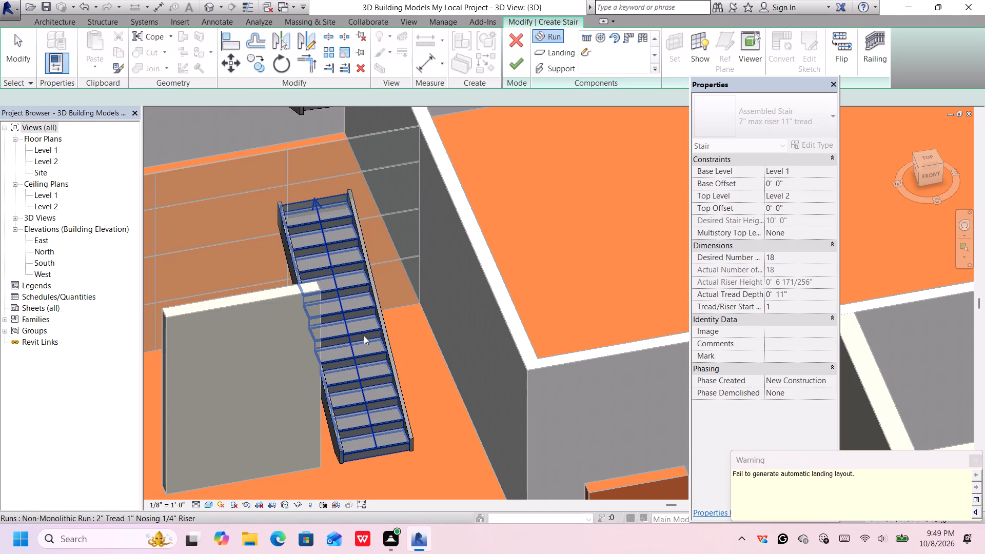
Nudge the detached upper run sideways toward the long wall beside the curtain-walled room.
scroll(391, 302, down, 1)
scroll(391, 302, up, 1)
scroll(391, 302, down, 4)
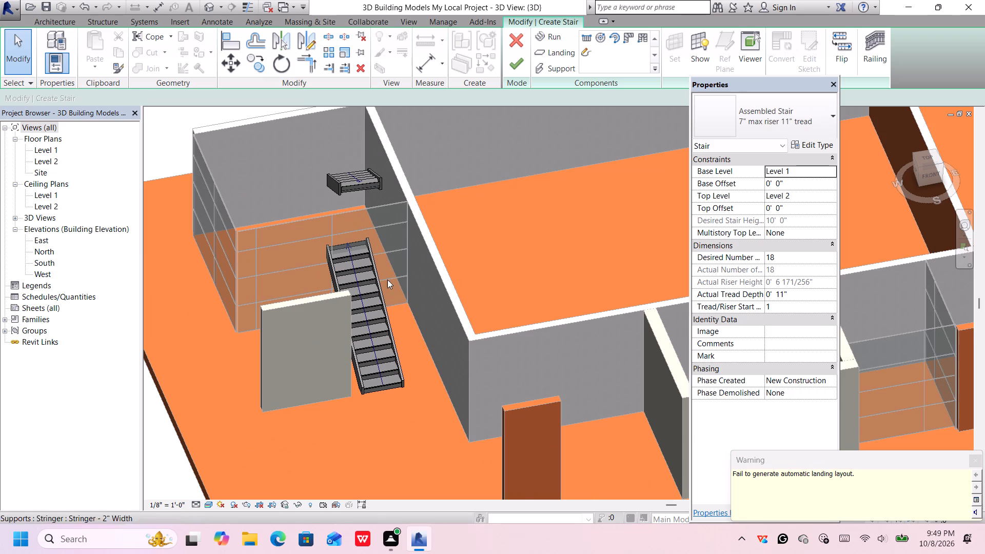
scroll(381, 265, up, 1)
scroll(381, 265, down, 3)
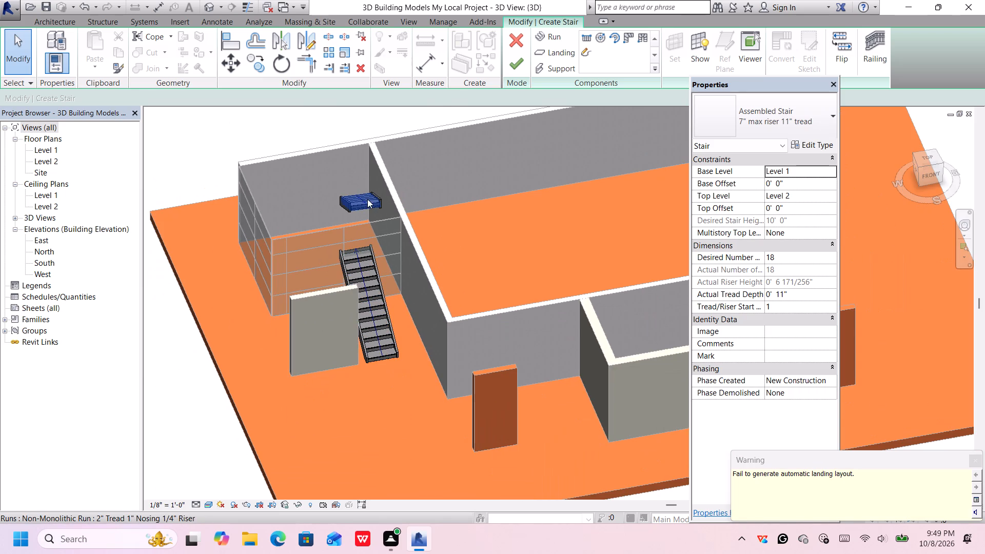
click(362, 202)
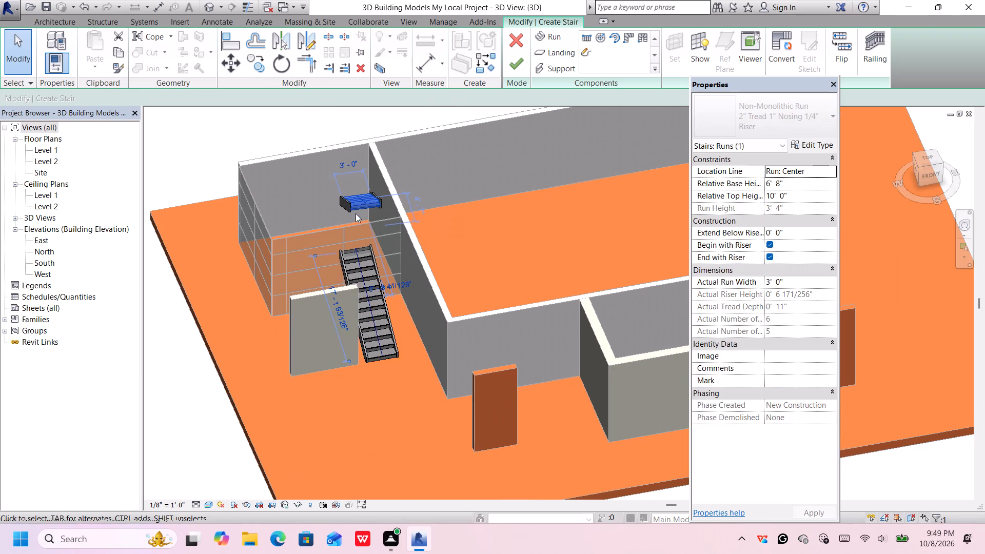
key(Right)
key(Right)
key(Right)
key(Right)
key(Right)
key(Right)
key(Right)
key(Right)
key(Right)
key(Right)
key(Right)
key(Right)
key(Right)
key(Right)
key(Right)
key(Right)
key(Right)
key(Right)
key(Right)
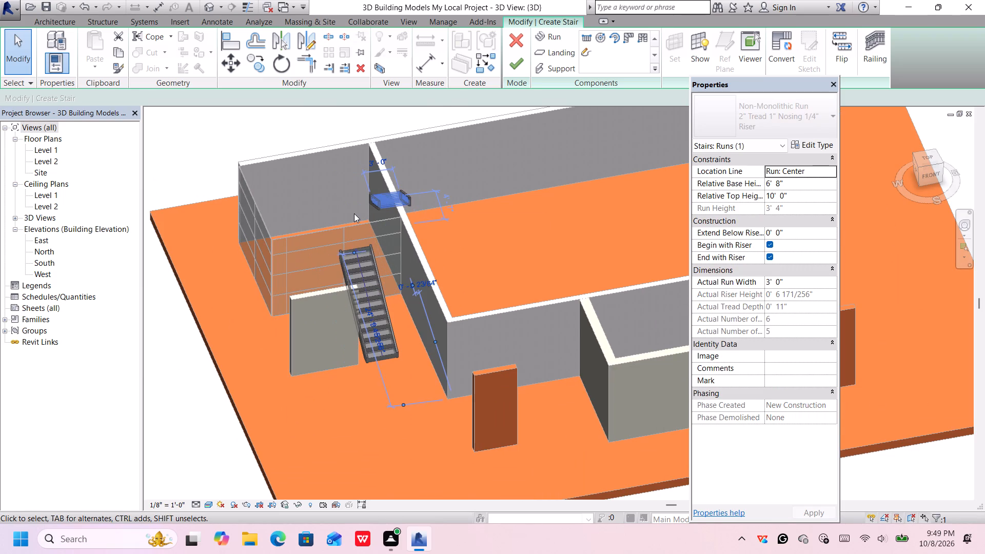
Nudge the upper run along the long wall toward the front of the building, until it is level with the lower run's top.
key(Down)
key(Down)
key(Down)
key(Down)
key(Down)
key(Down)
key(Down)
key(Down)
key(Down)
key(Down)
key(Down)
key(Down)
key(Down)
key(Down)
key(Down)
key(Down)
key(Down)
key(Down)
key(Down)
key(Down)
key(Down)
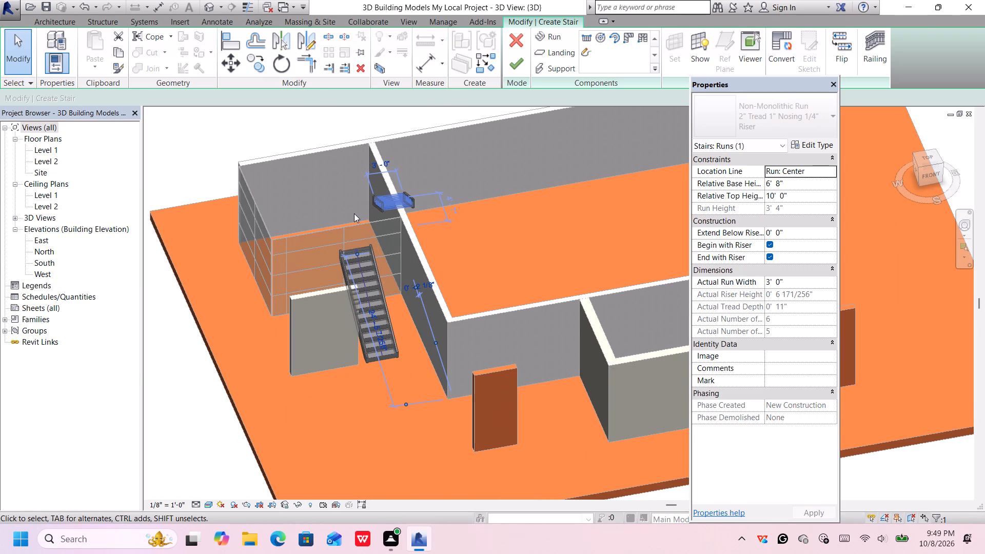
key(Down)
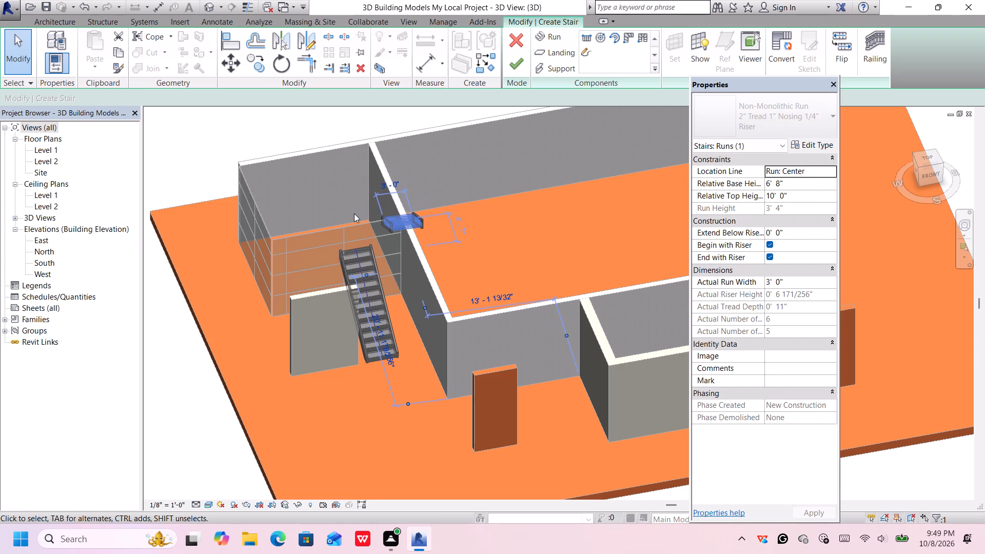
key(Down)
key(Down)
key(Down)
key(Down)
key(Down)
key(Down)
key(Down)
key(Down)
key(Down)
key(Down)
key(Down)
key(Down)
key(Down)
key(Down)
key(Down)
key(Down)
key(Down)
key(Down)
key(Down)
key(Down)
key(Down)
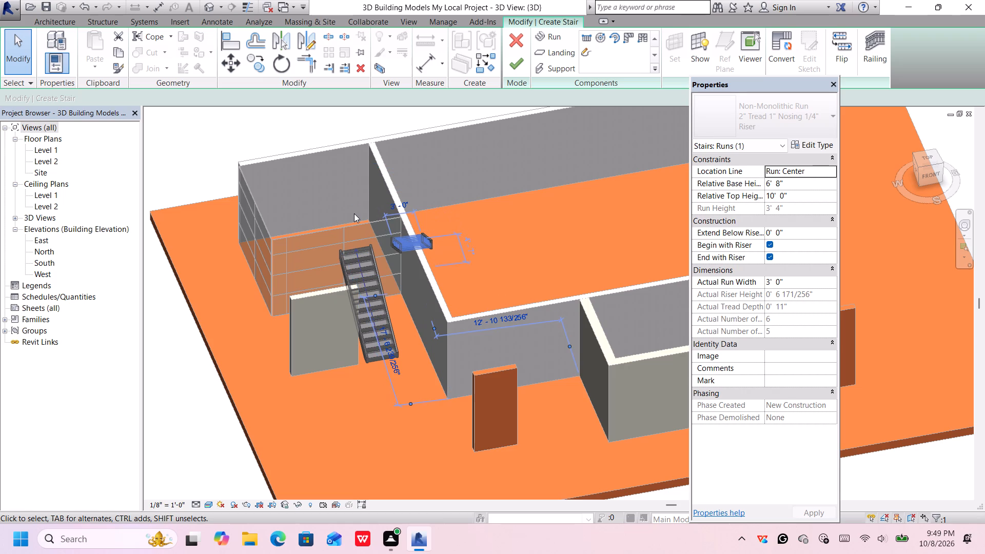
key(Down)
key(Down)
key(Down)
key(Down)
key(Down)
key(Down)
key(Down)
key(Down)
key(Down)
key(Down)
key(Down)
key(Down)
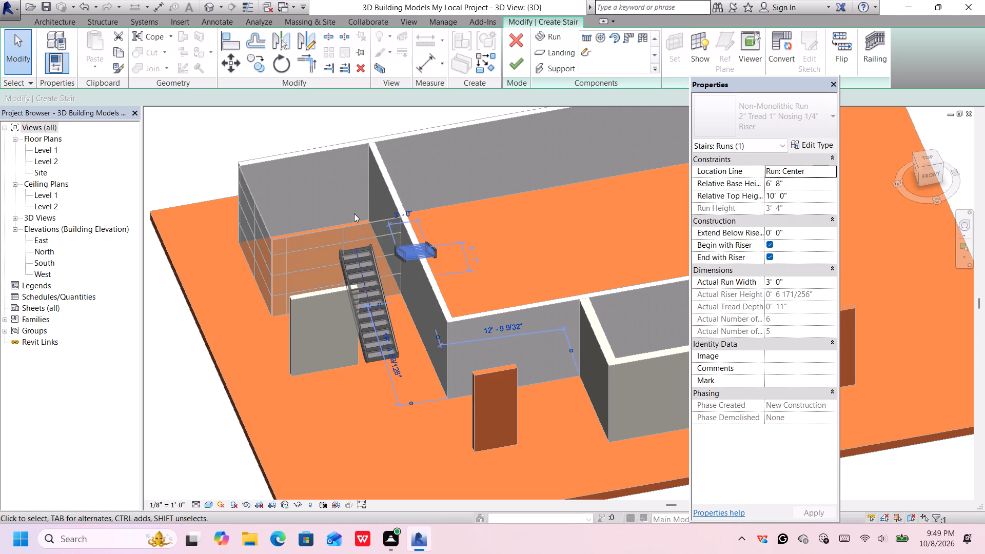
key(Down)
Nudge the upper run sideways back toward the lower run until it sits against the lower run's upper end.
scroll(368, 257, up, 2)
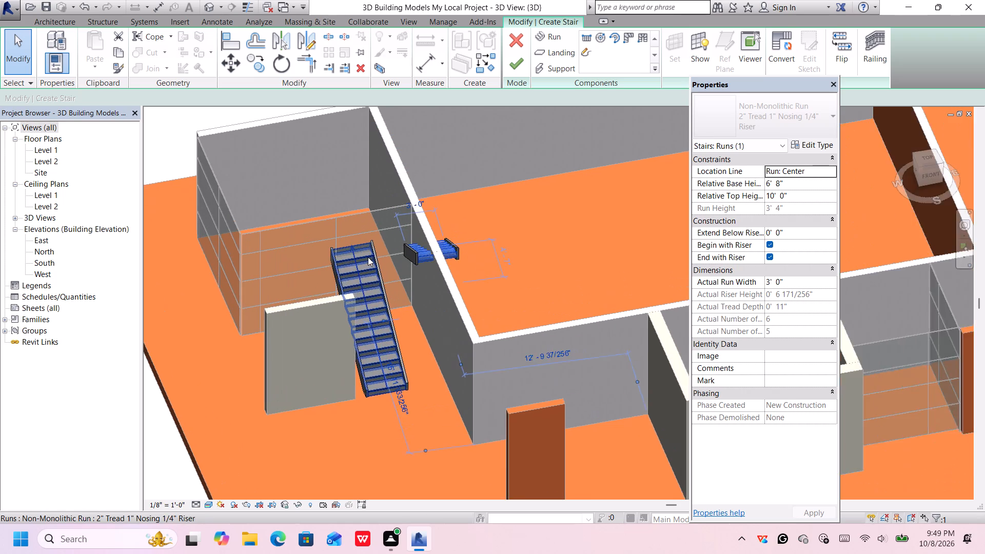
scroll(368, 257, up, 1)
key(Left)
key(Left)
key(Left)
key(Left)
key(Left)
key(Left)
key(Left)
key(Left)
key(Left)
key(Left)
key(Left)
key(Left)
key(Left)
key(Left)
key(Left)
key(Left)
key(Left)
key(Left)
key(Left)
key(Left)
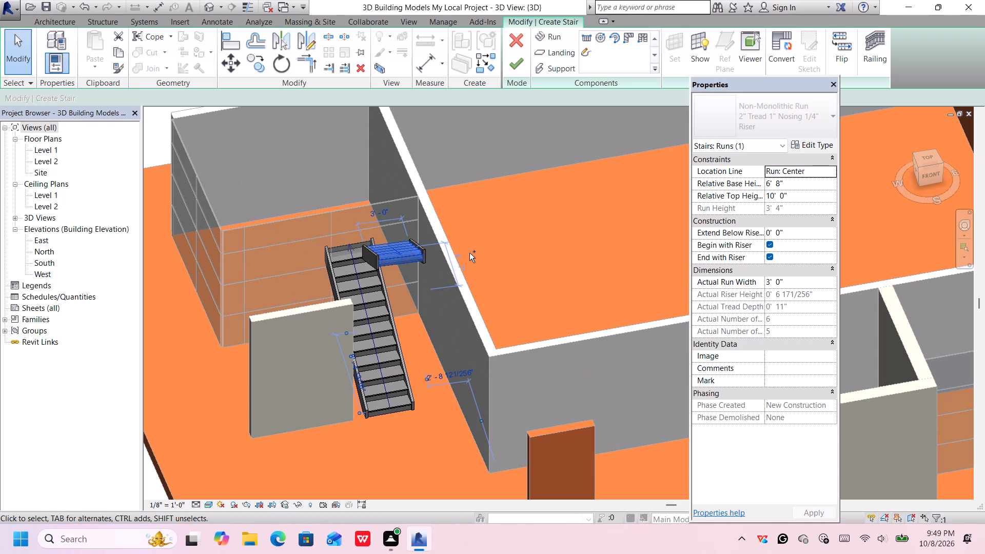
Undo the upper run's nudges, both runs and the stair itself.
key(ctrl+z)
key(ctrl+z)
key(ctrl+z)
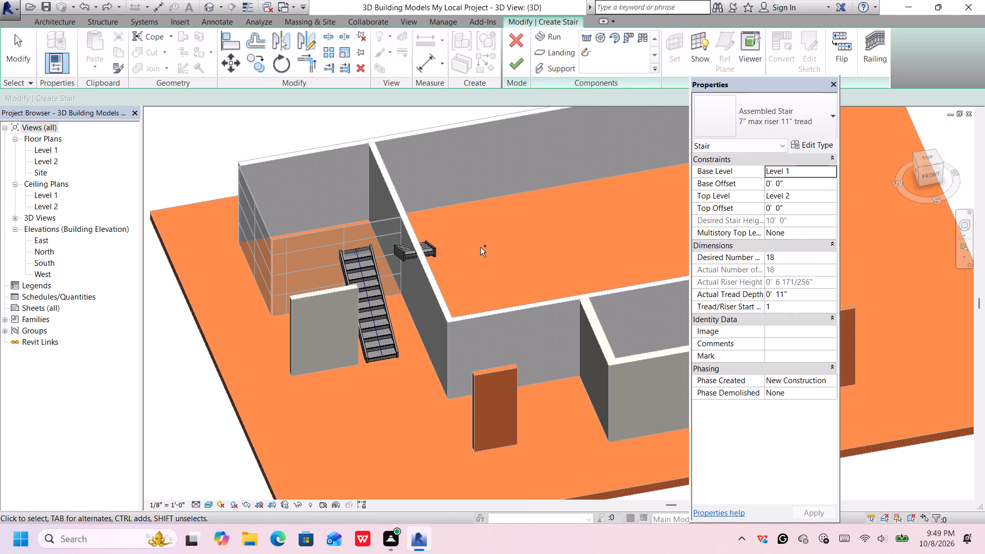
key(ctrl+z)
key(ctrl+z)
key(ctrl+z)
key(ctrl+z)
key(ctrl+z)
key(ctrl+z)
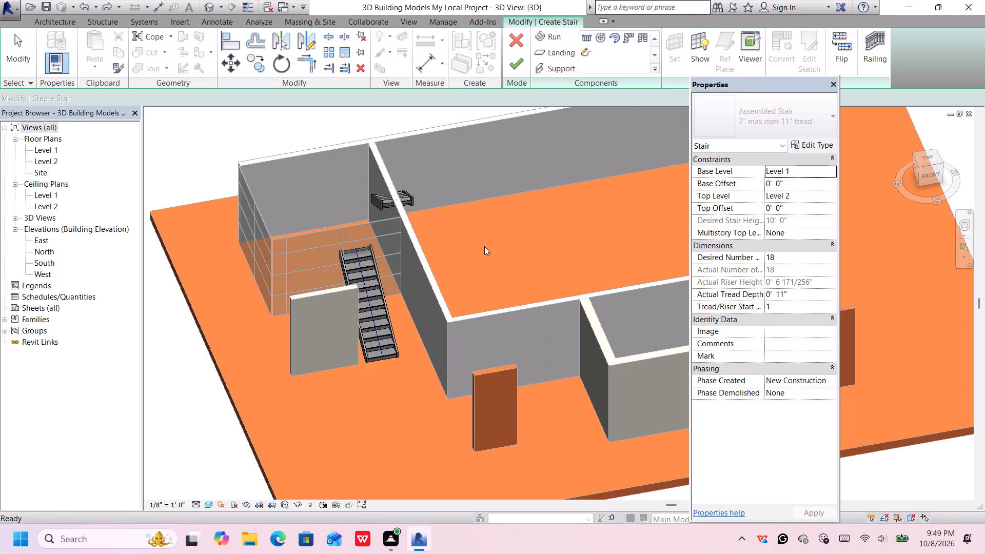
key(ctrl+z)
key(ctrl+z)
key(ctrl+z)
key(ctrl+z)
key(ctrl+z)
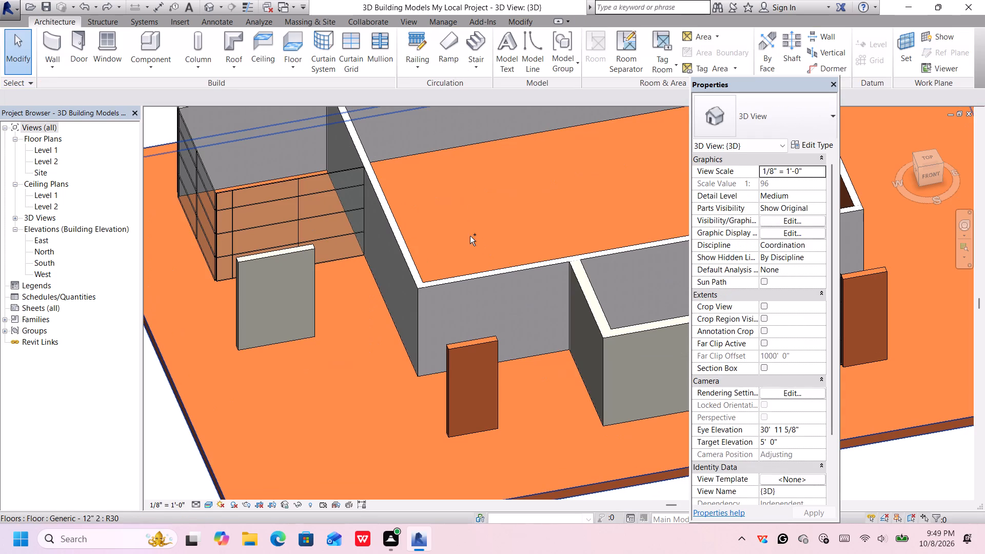
Start a new stair and draw a straight 3'-0" wide run, 11'-0" long, beside the freestanding white wall toward the curtain-walled room.
scroll(476, 160, down, 1)
middle_drag(472, 178, 472, 181)
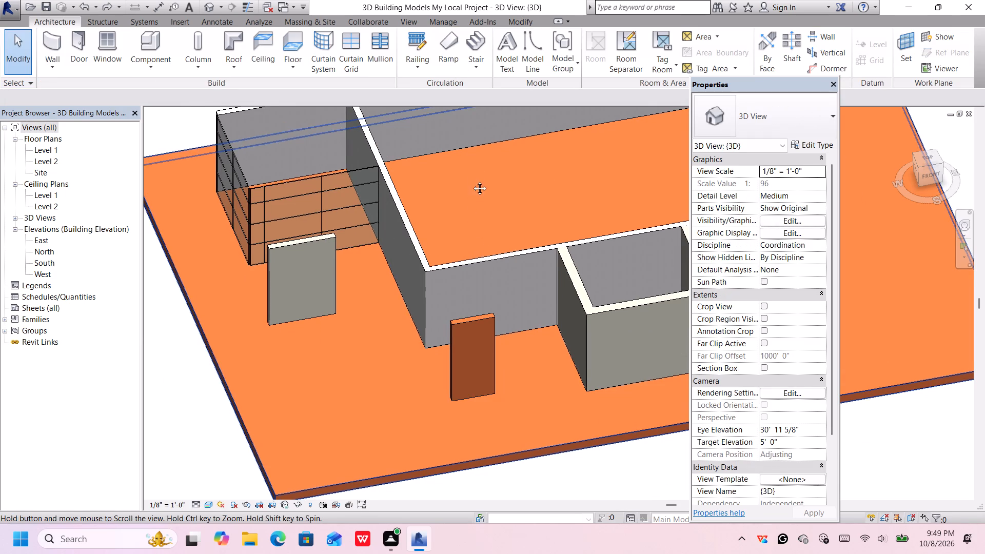
middle_drag(472, 181, 460, 245)
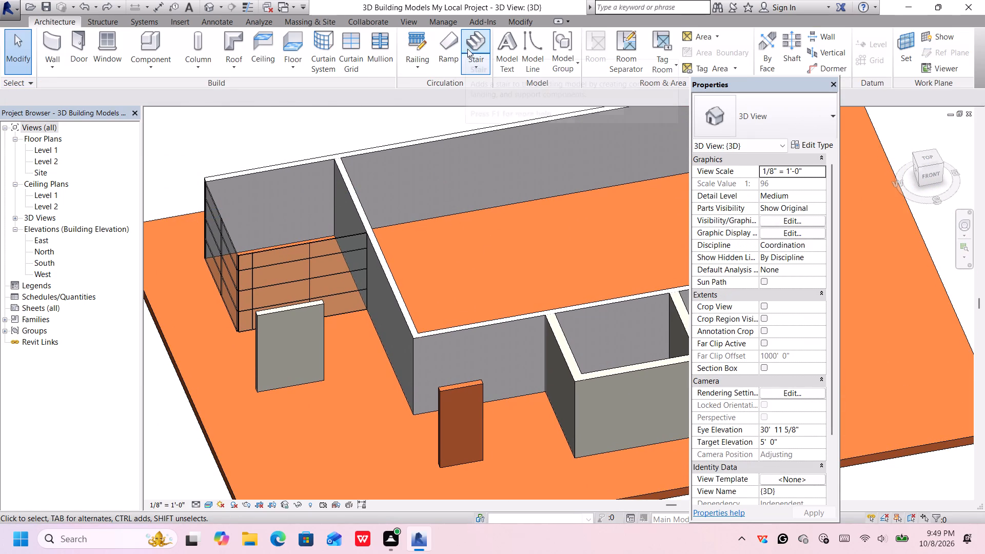
click(469, 46)
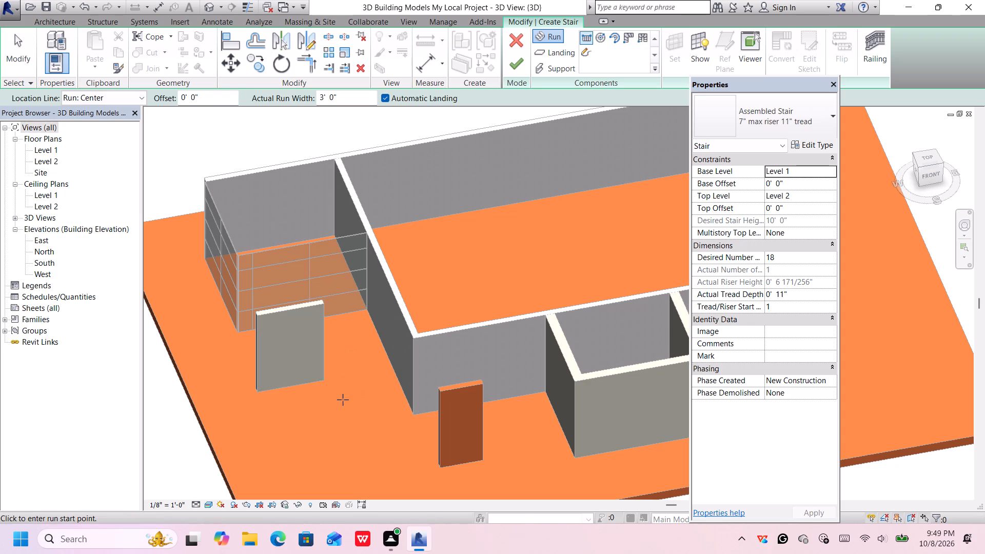
click(349, 399)
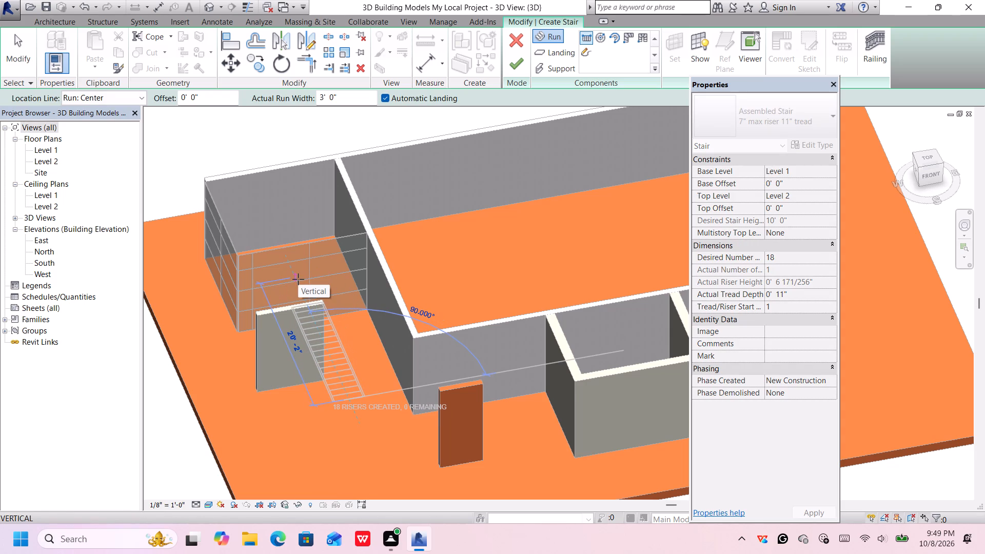
click(314, 333)
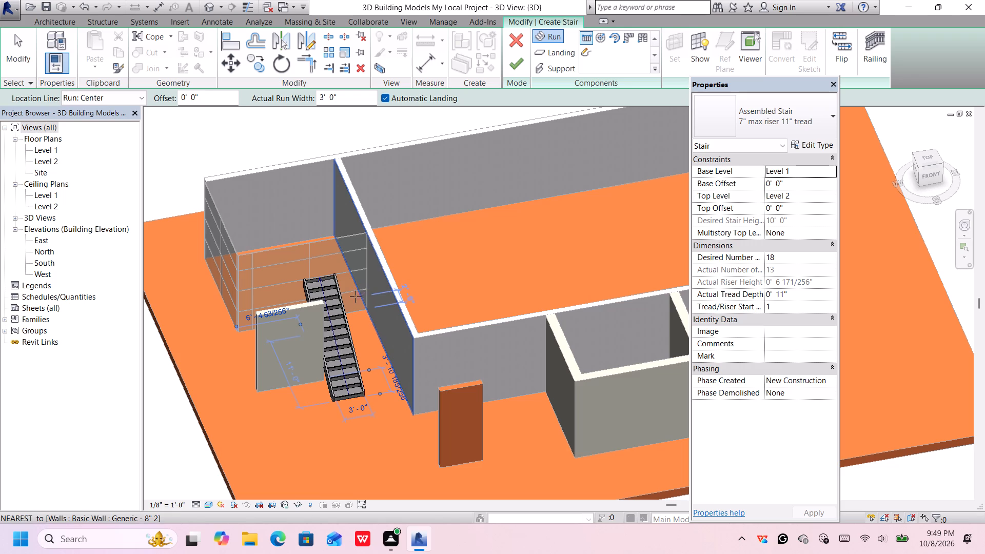
Add a perpendicular second run about 3'-10" long from the first run's upper end to the long wall, with an automatic landing.
click(318, 280)
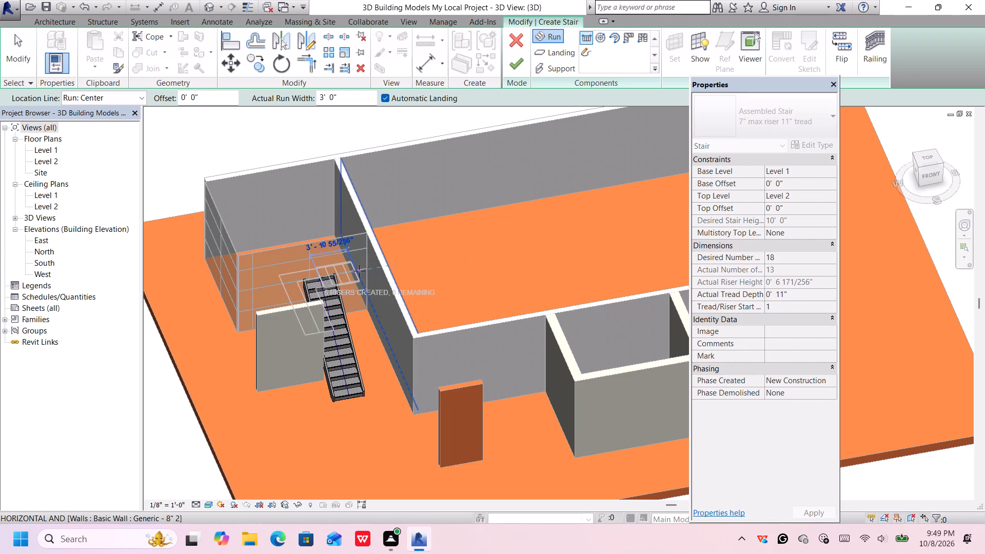
click(359, 270)
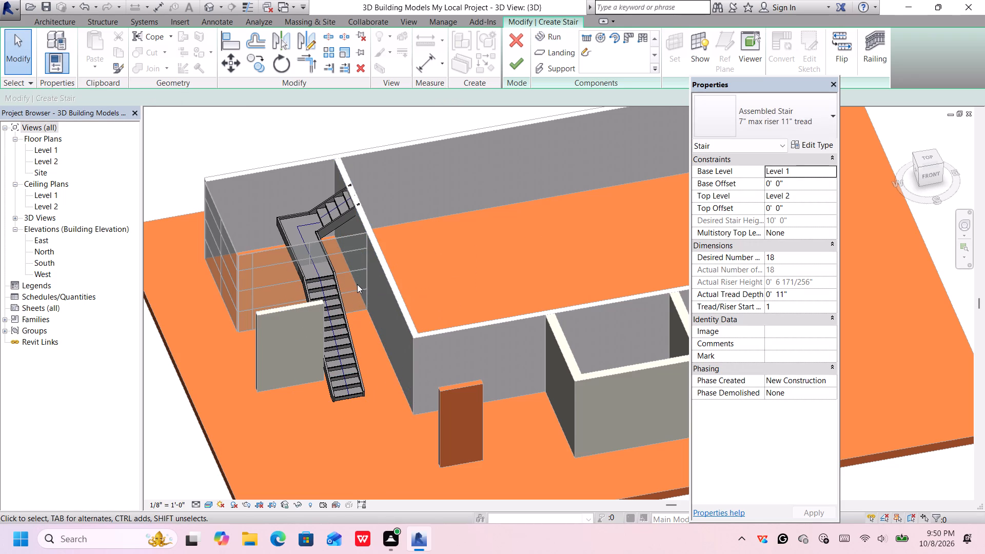
Examine the L-shaped stair, its landing and lower run against the surrounding walls and curtain-walled room.
scroll(357, 284, down, 1)
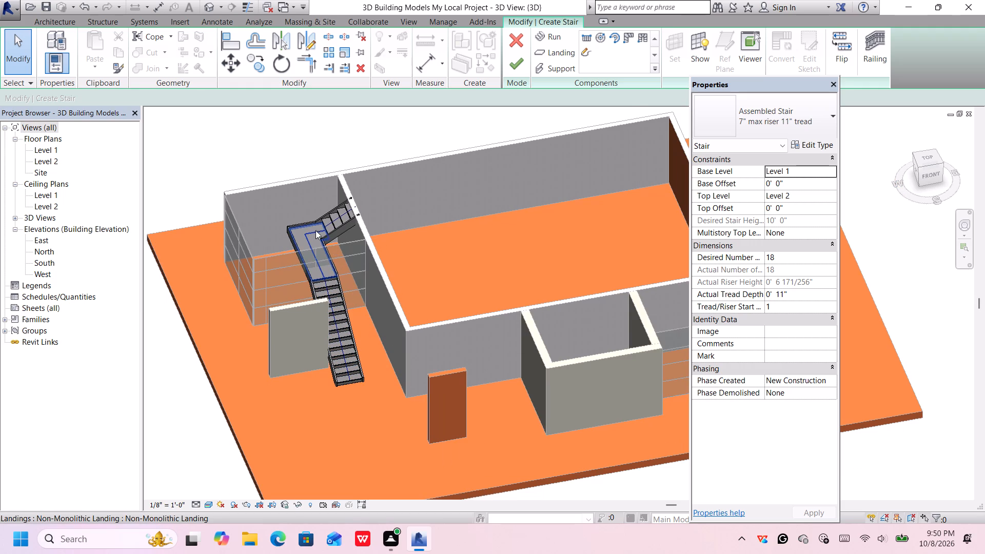
middle_drag(310, 230, 313, 242)
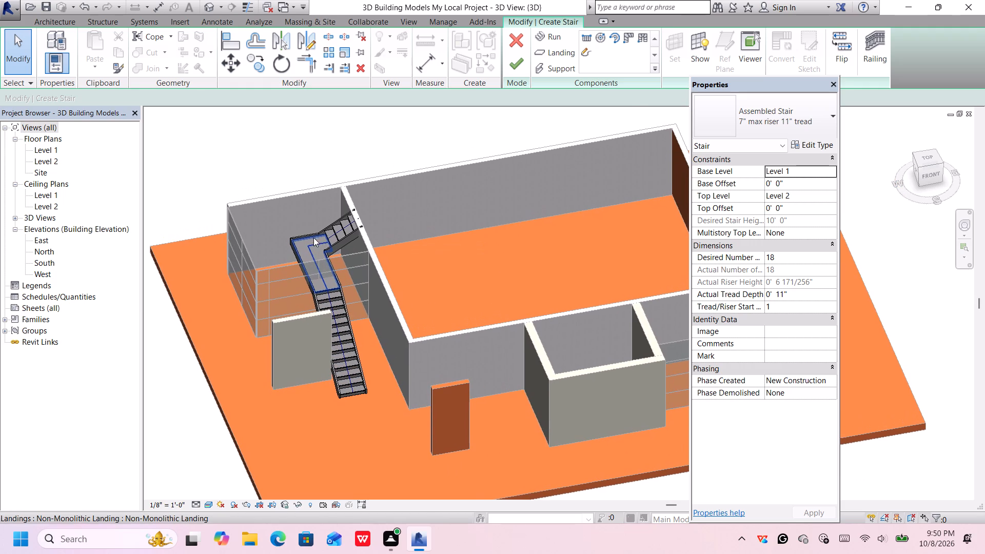
click(318, 297)
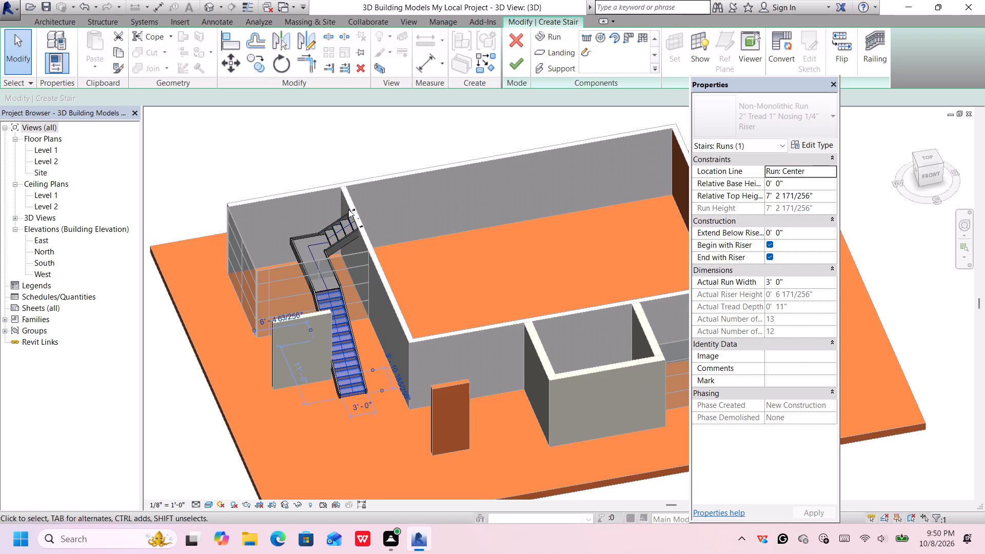
scroll(339, 202, up, 3)
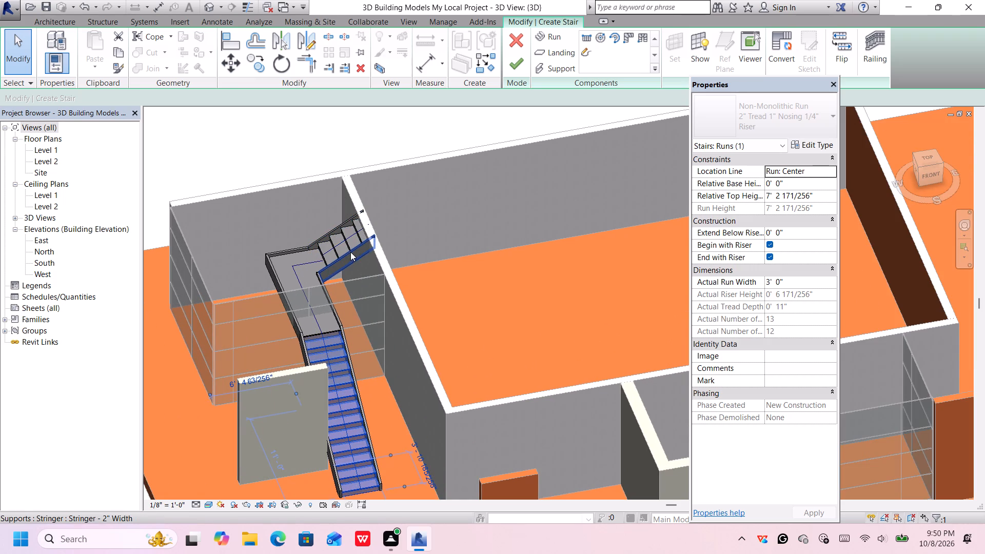
scroll(351, 251, down, 6)
scroll(382, 206, up, 1)
scroll(412, 204, down, 2)
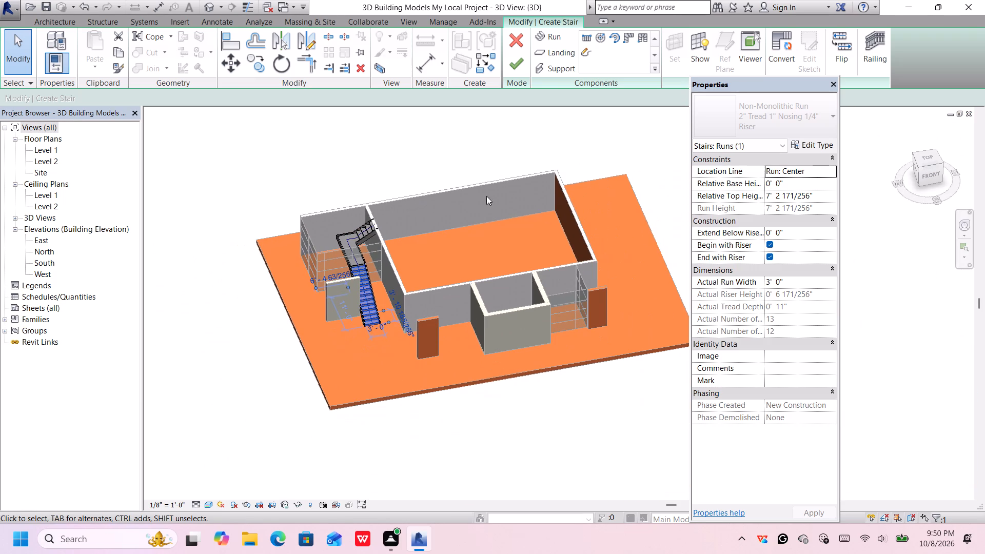
middle_drag(604, 174, 585, 149)
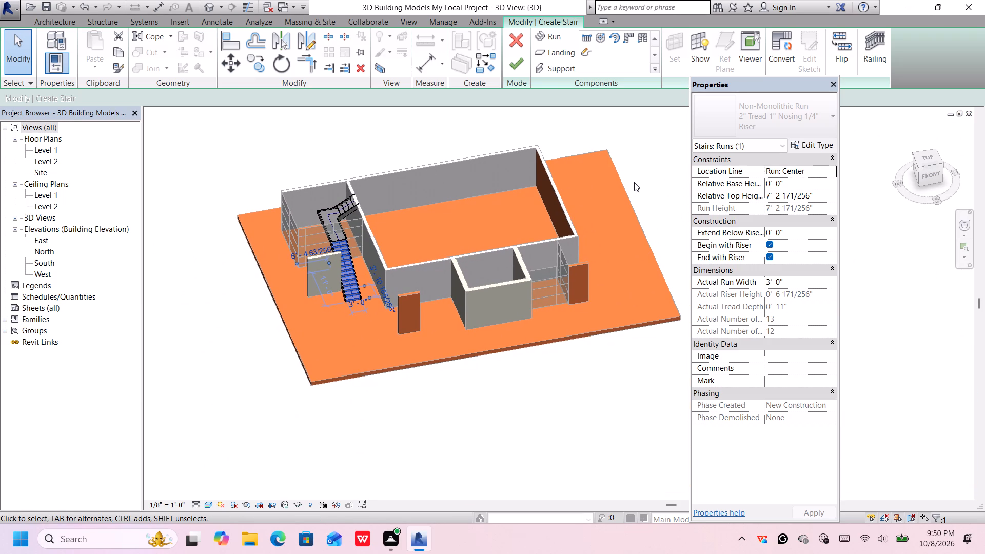
click(653, 196)
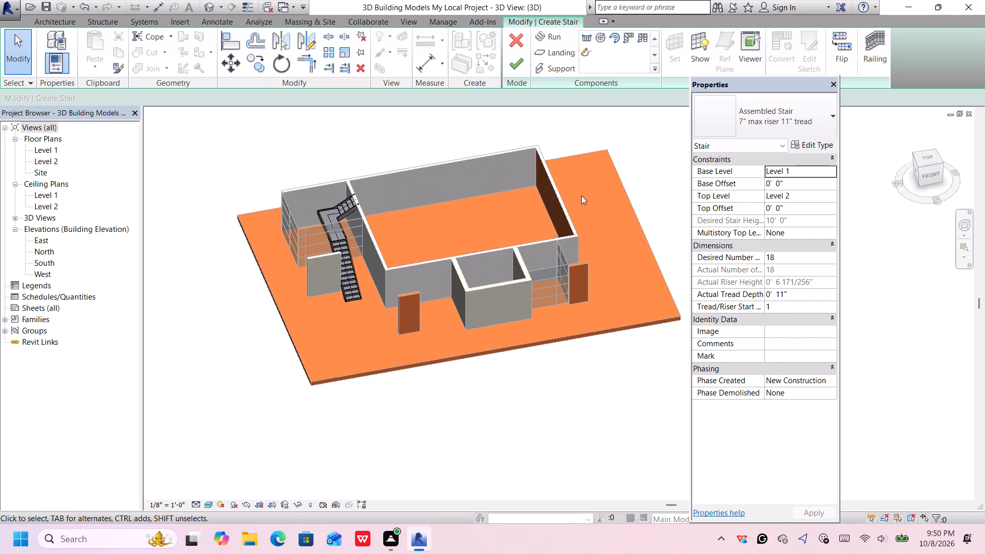
Finish the L-shaped stair from Level 1 to Level 2.
click(503, 286)
scroll(470, 288, up, 4)
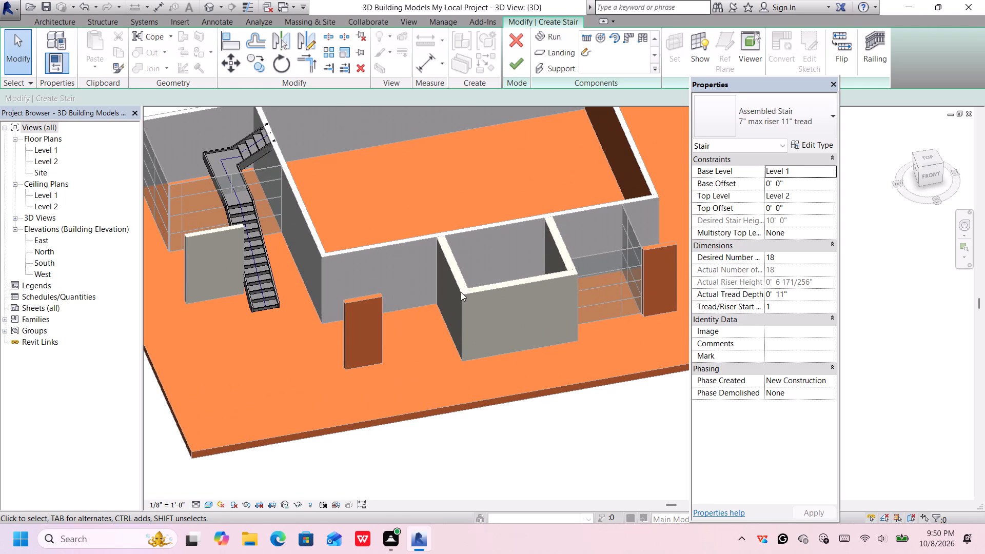
click(468, 310)
click(477, 288)
click(480, 291)
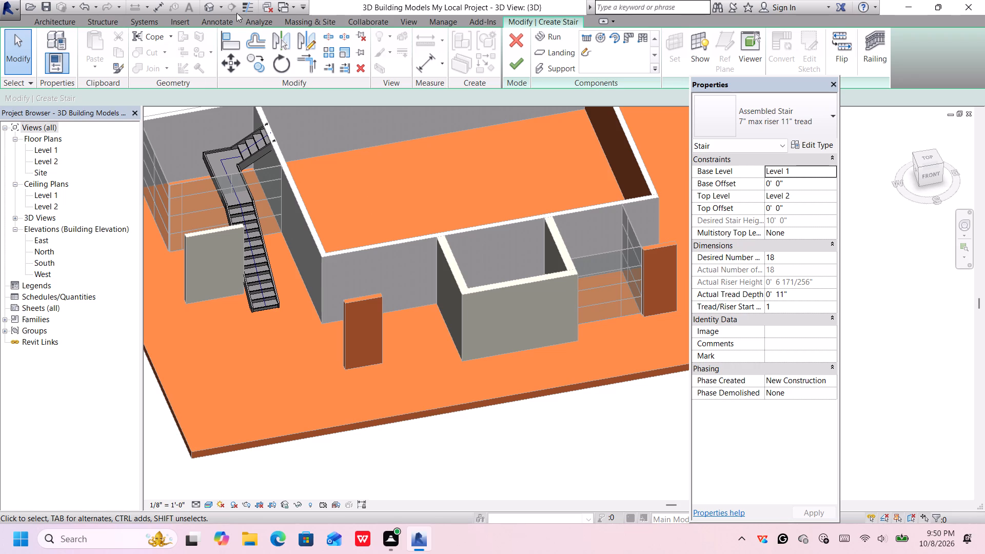
click(516, 62)
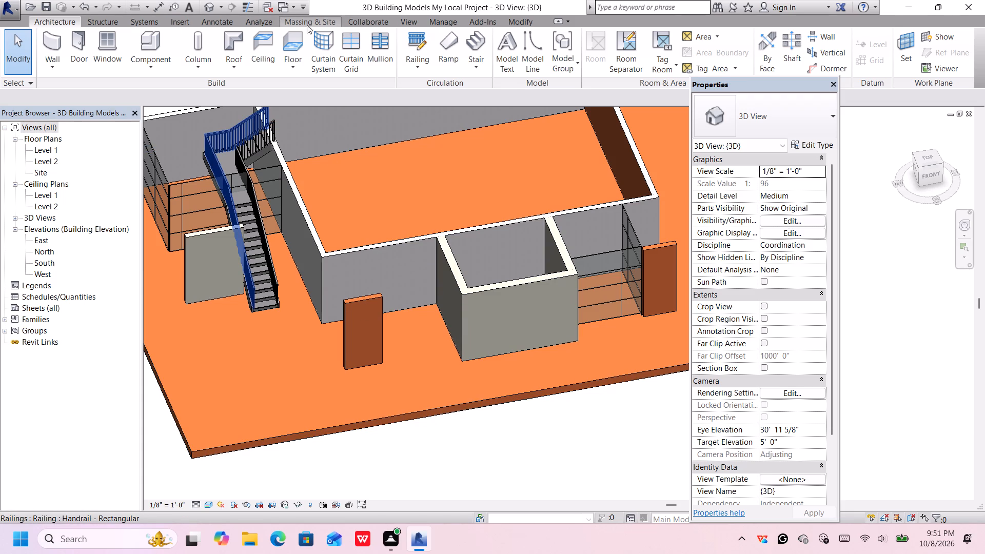
Paint the small projecting room's front and side wall faces with the Acoustic Ceiling Tile 24 x 48 material.
click(519, 24)
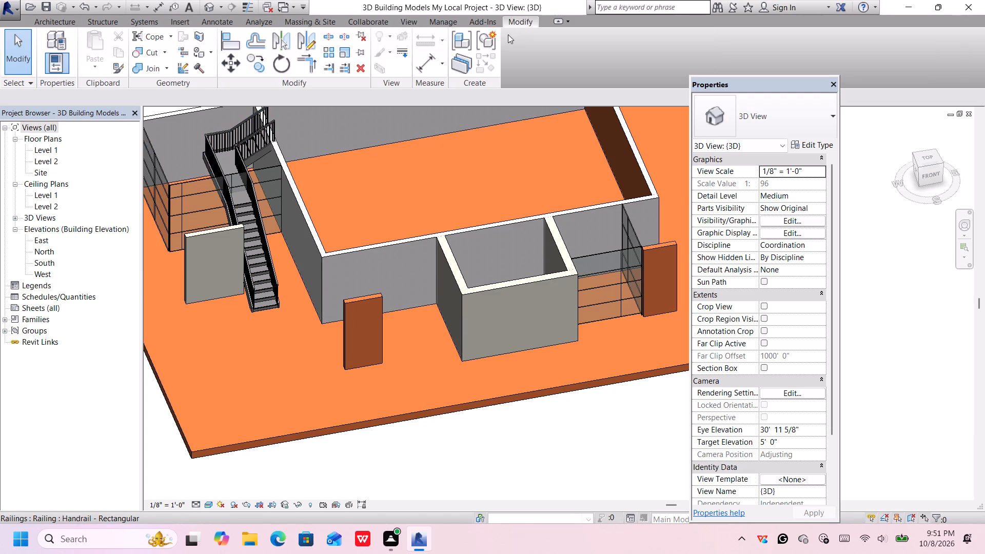
click(197, 48)
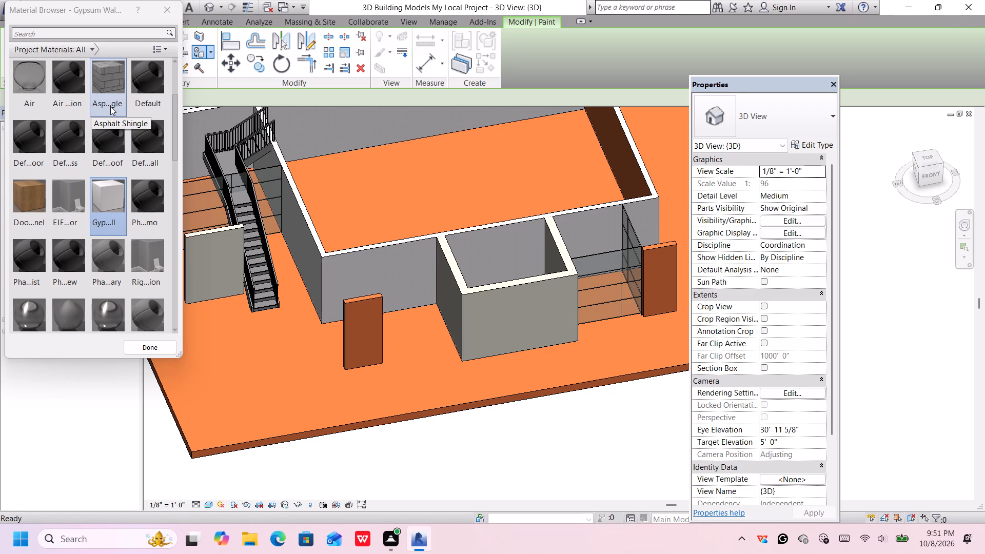
scroll(89, 134, up, 1)
scroll(95, 132, down, 3)
scroll(100, 126, up, 3)
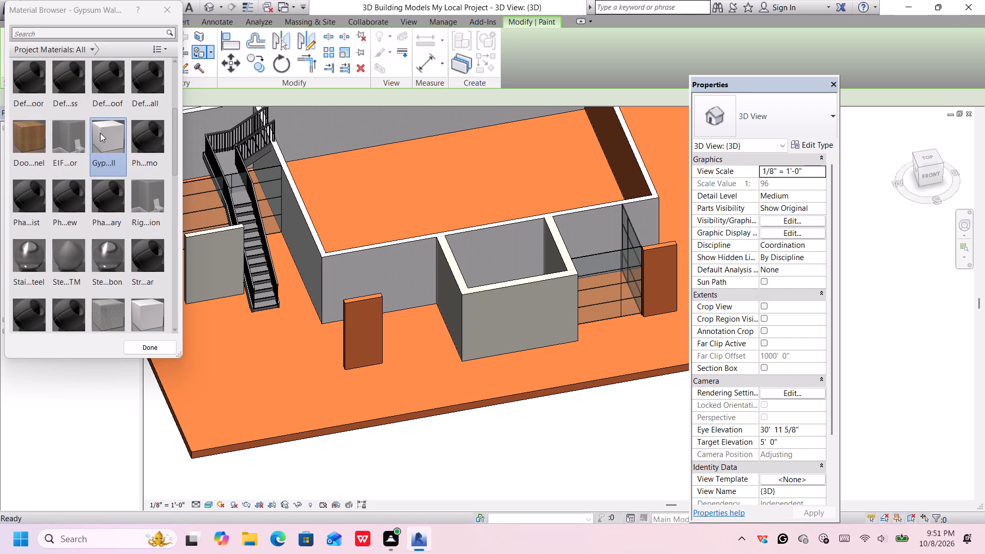
scroll(100, 133, up, 5)
click(149, 82)
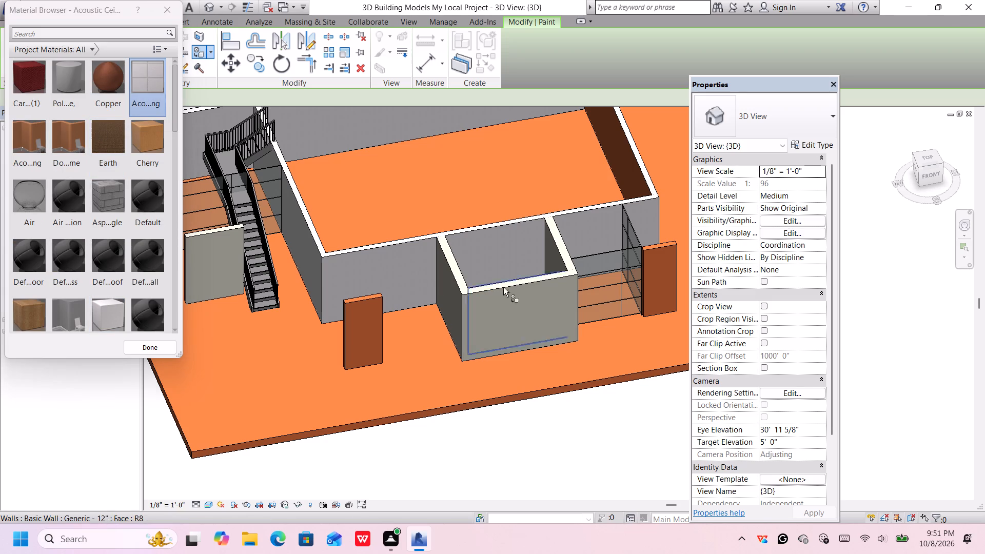
click(523, 306)
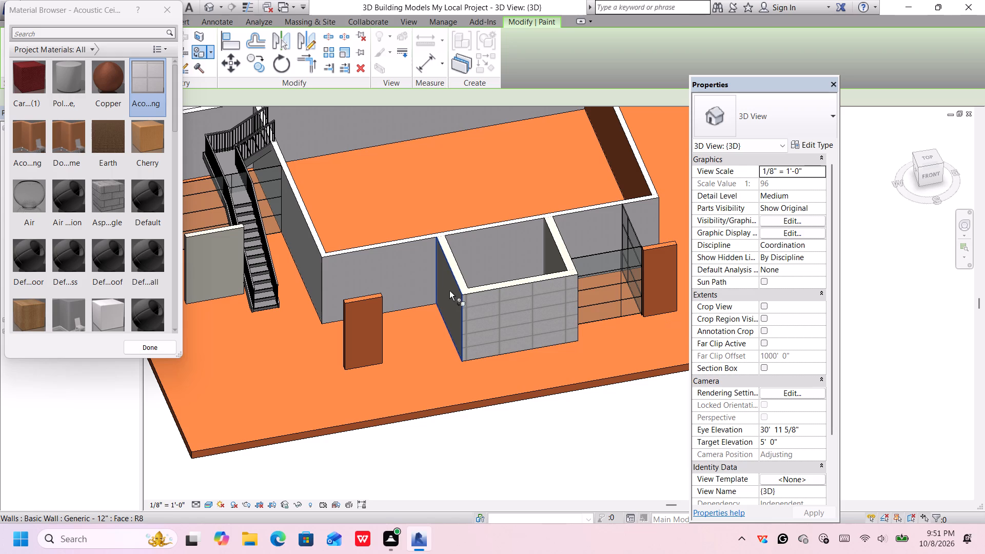
click(450, 289)
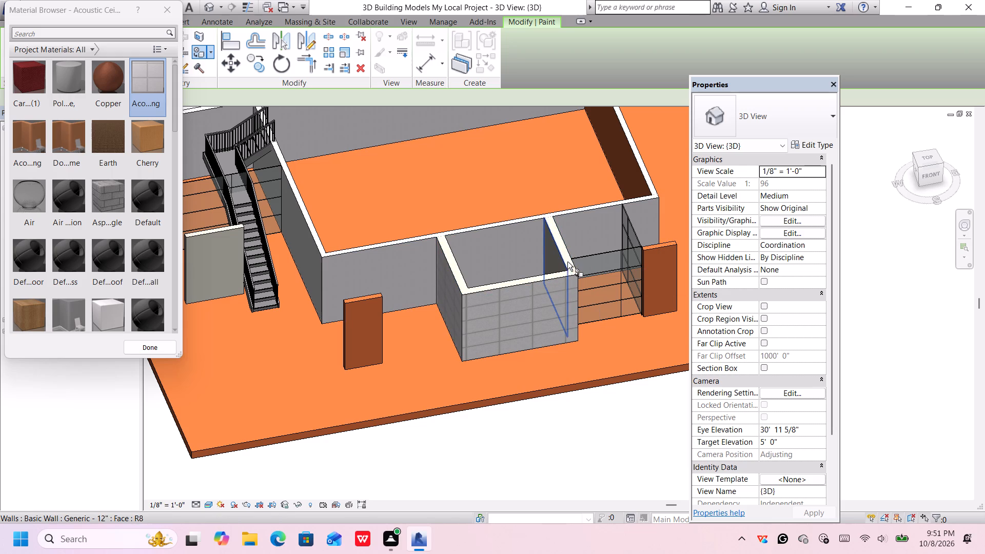
click(572, 258)
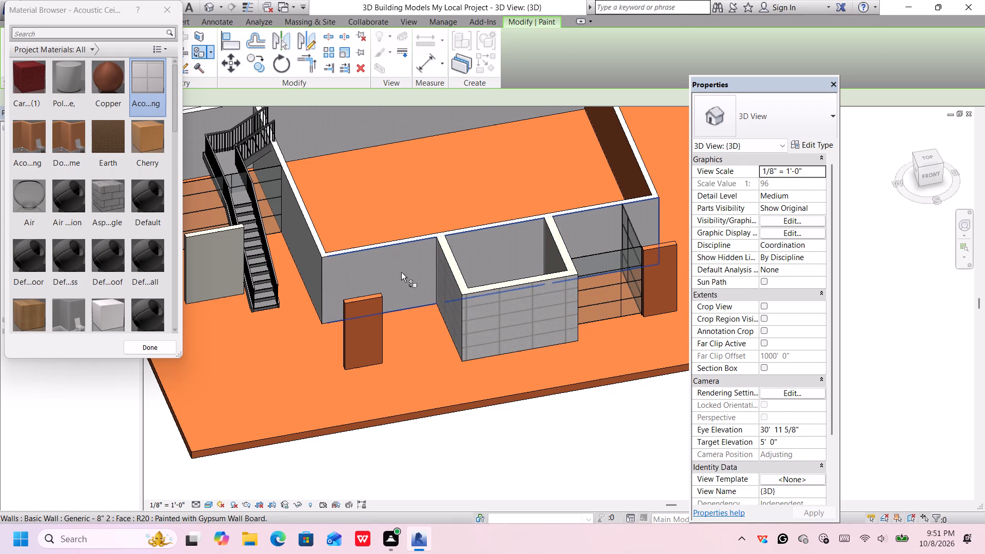
Paint the main building's front, stair-side, opposite end and rear exterior wall faces with Acoustic Ceiling Tile 24 x 48.
click(400, 271)
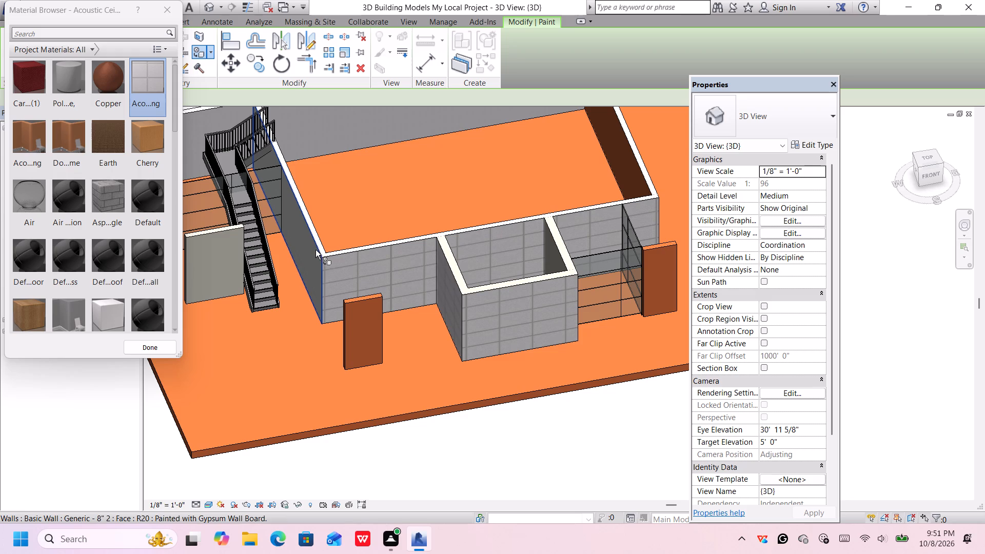
click(307, 253)
scroll(367, 250, down, 4)
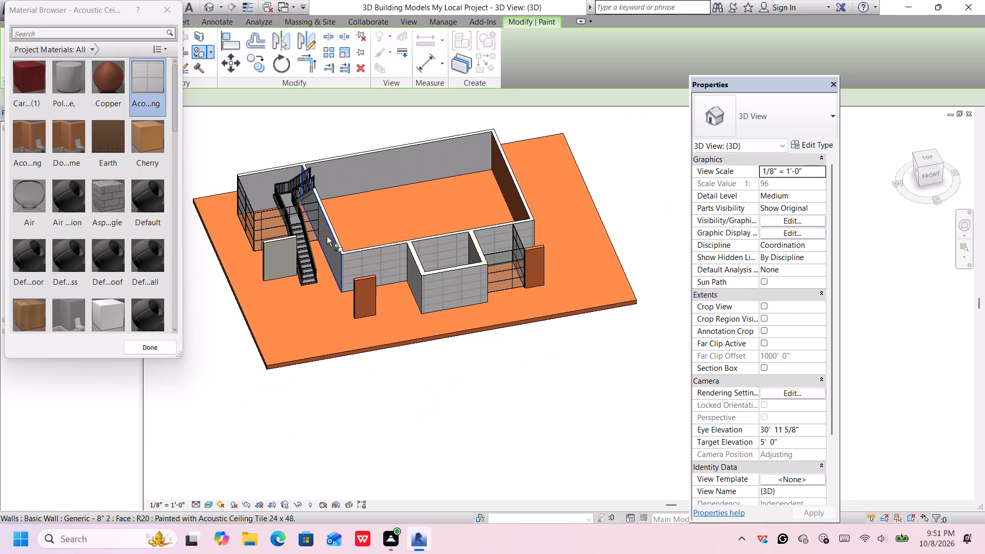
middle_drag(325, 227, 335, 246)
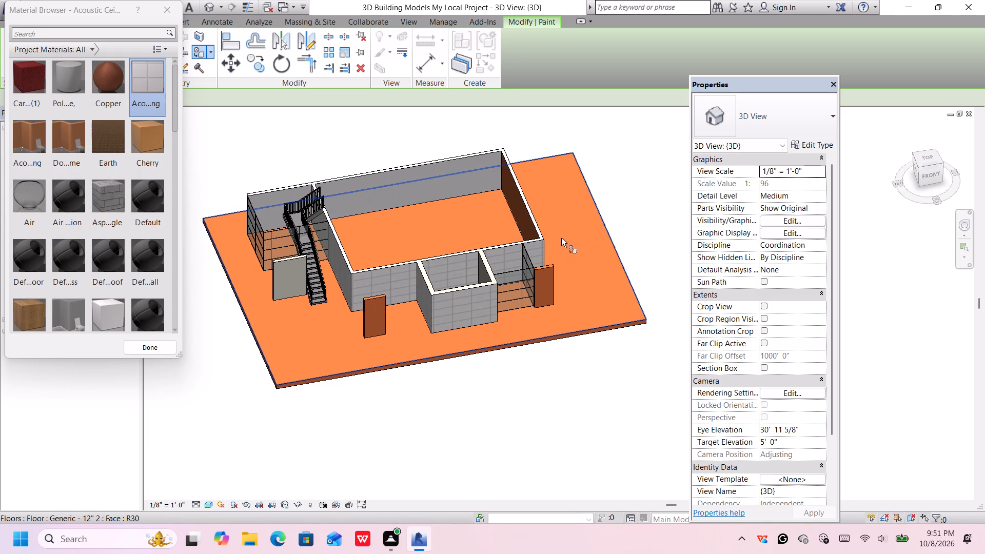
middle_drag(561, 238, 335, 238)
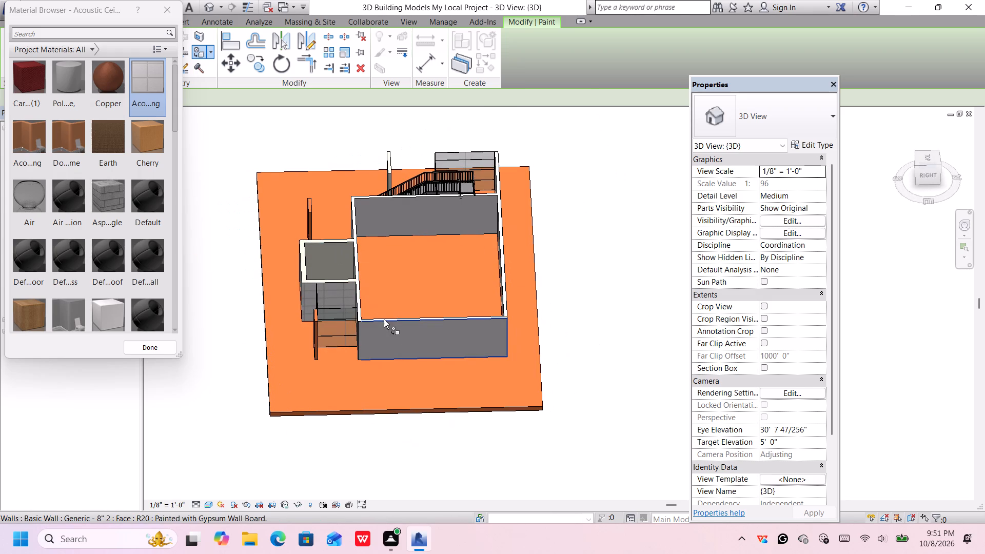
click(391, 326)
middle_drag(500, 316, 302, 332)
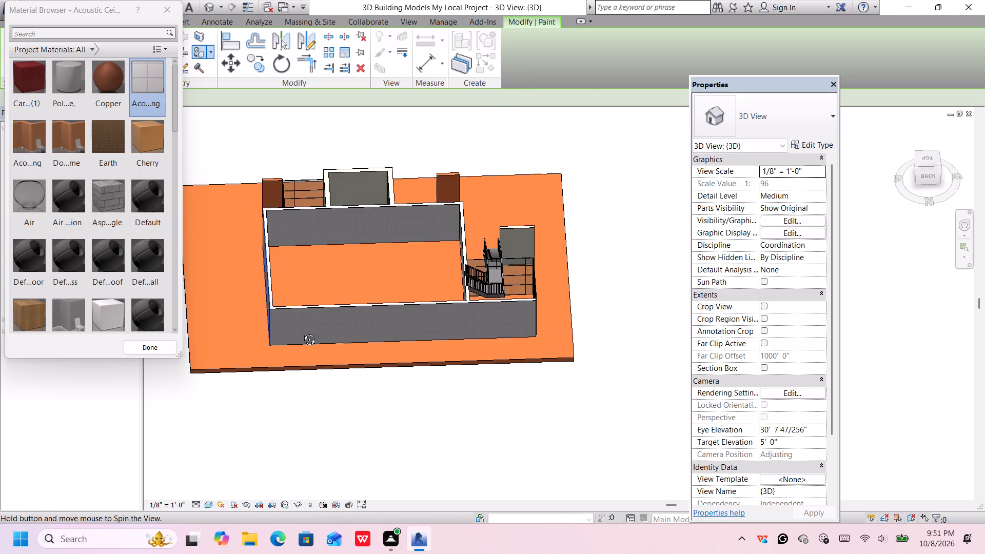
middle_drag(302, 332, 299, 329)
click(338, 310)
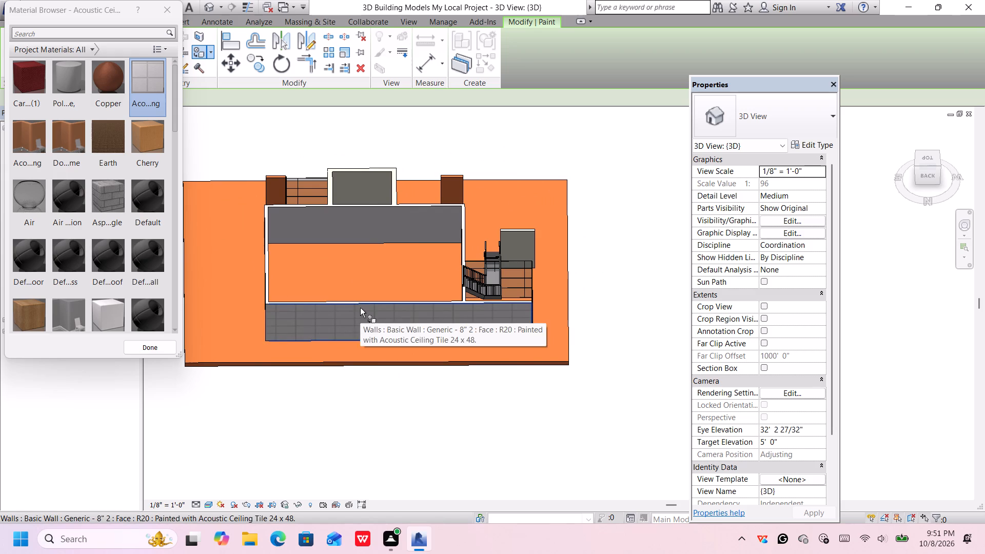
shift+middle_drag(360, 308, 72, 320)
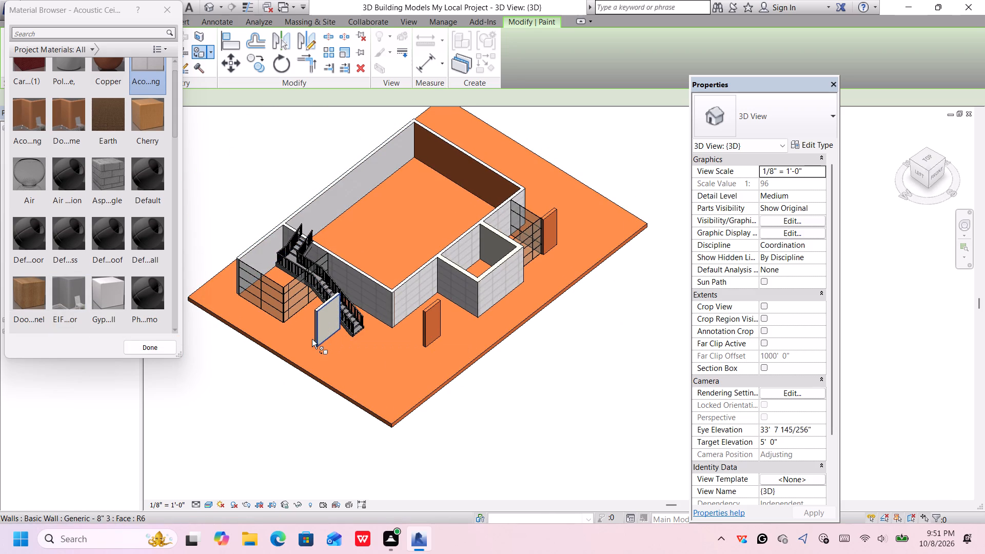
scroll(324, 338, down, 3)
middle_drag(494, 357, 397, 238)
scroll(494, 357, up, 1)
shift+middle_drag(399, 233, 449, 304)
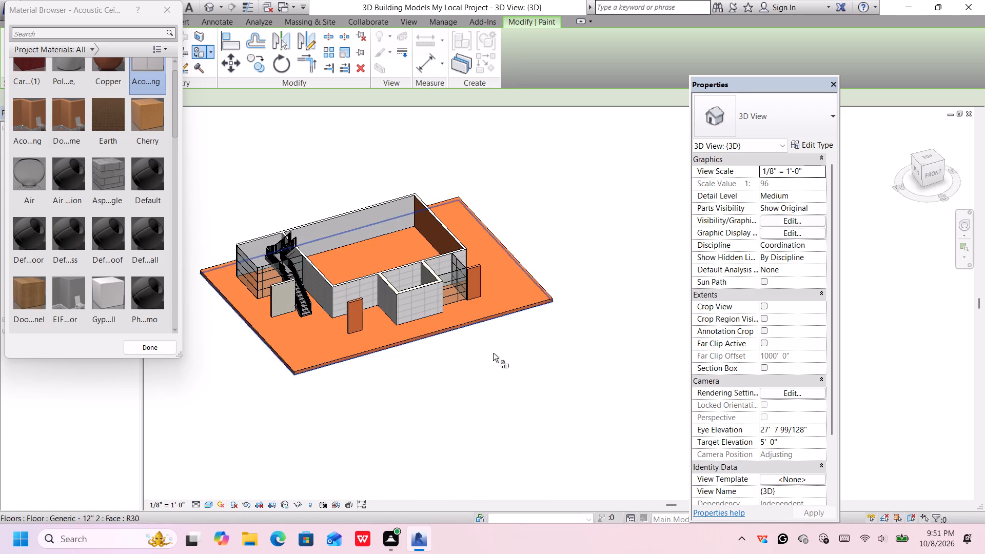
key(Escape)
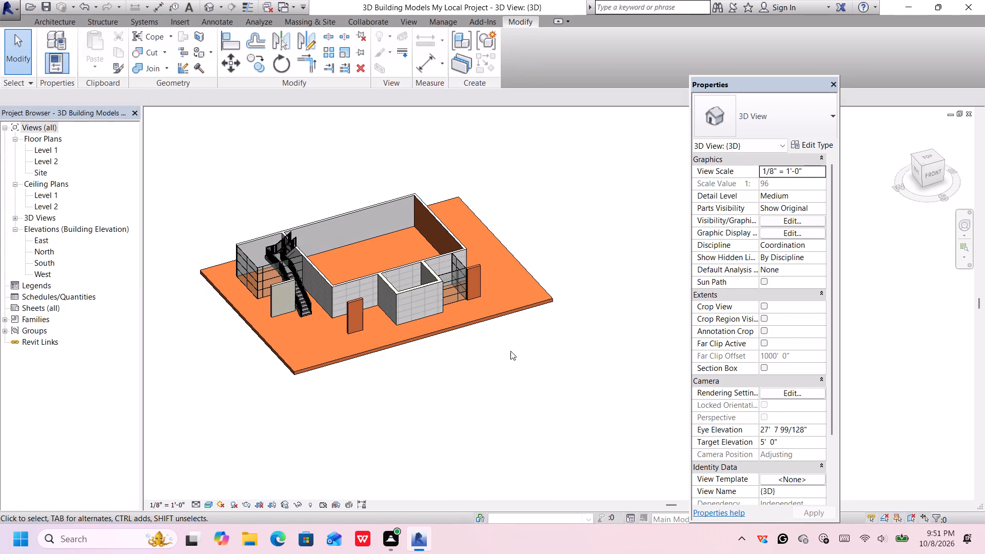
Create a rectangular Generic - 12" architectural floor about 39' deep, from the rear wall's stair-side end to the outer corner of the far orange wall.
click(925, 155)
middle_drag(521, 204, 428, 182)
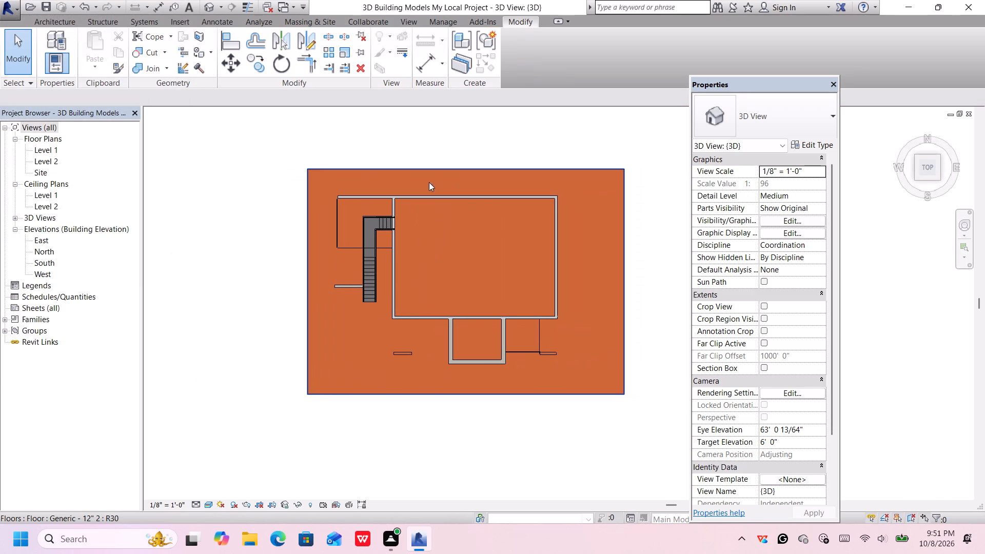
click(65, 21)
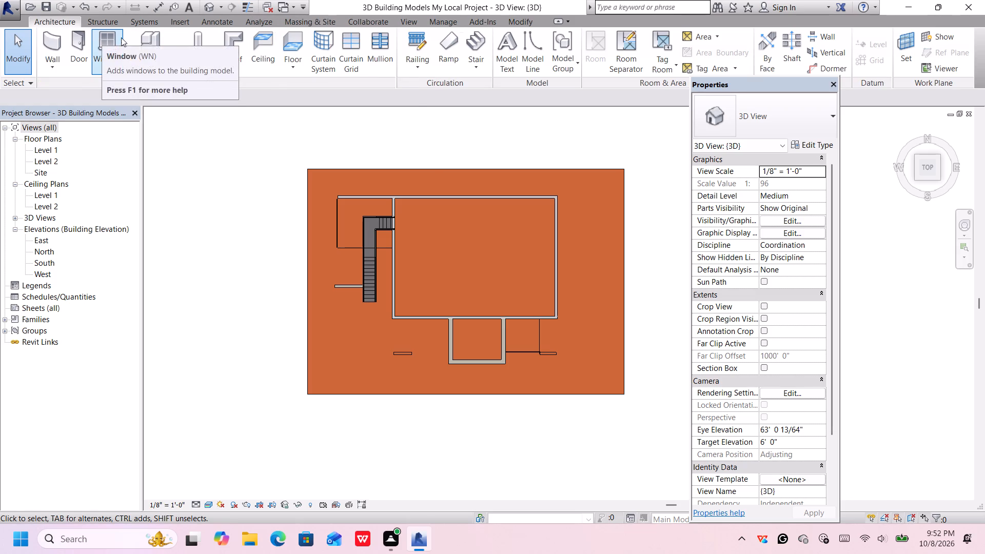
drag(224, 71, 229, 76)
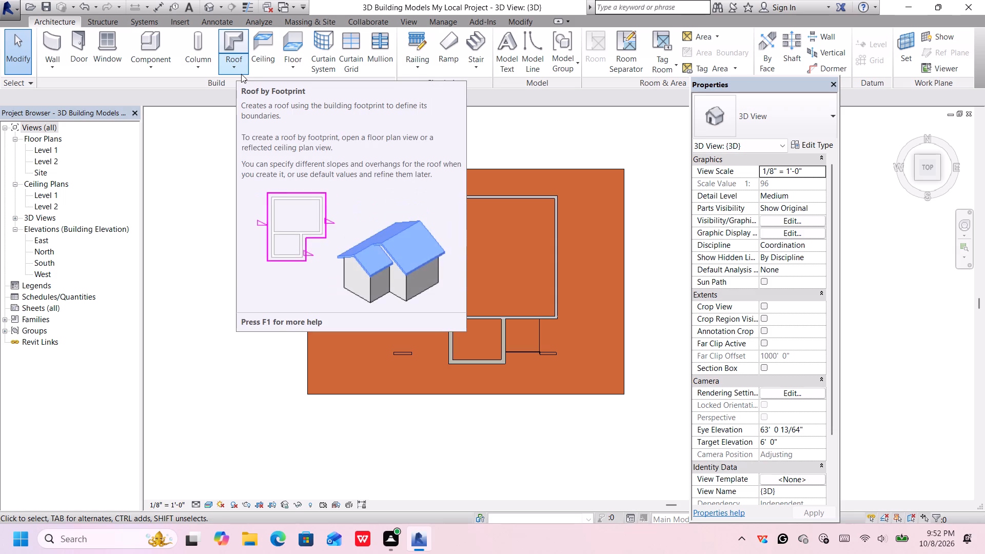
click(298, 64)
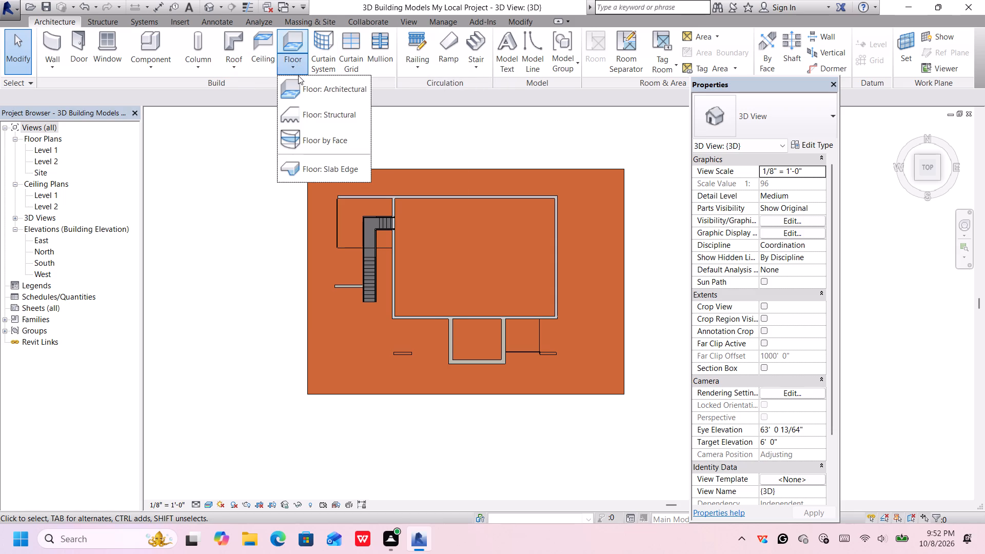
click(300, 85)
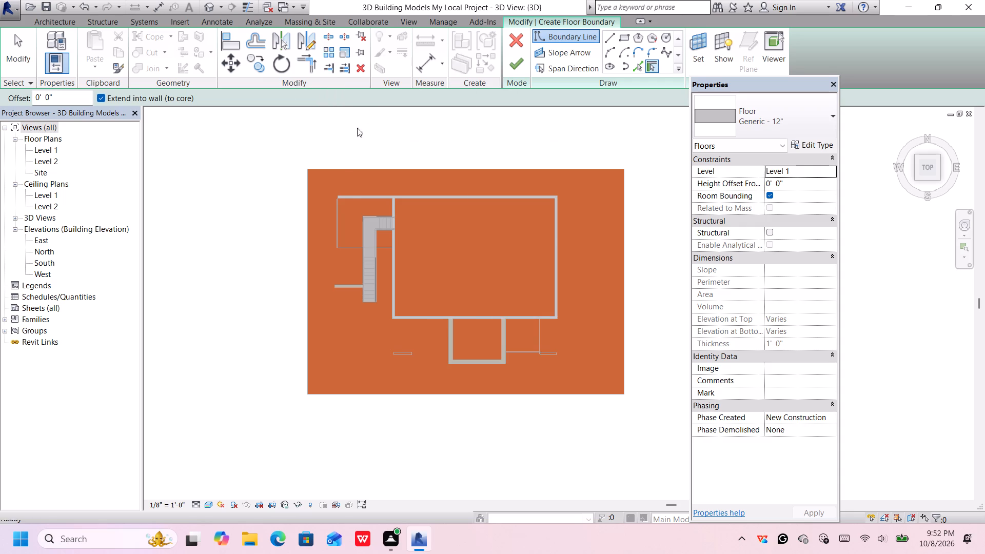
scroll(338, 194, up, 2)
scroll(338, 194, down, 1)
scroll(338, 194, up, 3)
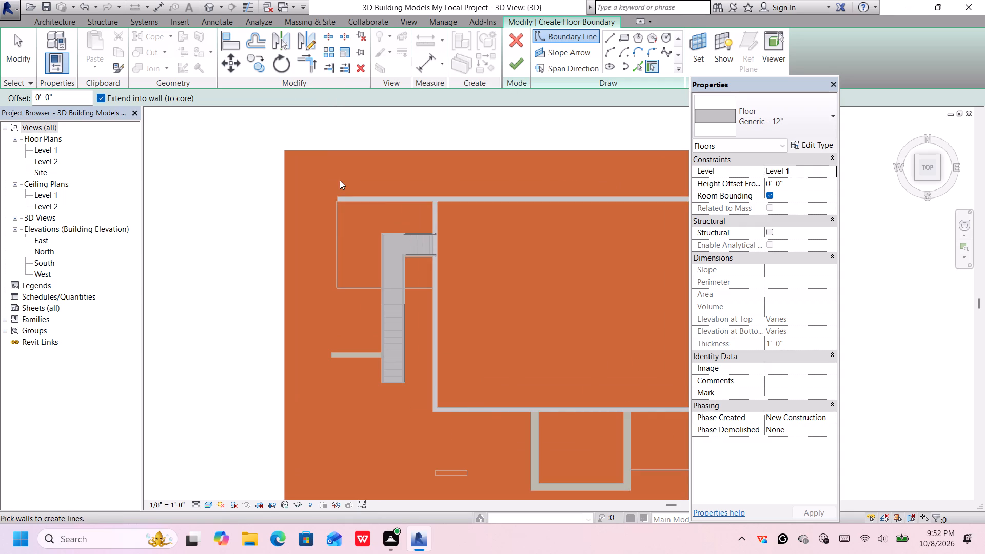
middle_drag(465, 203, 387, 161)
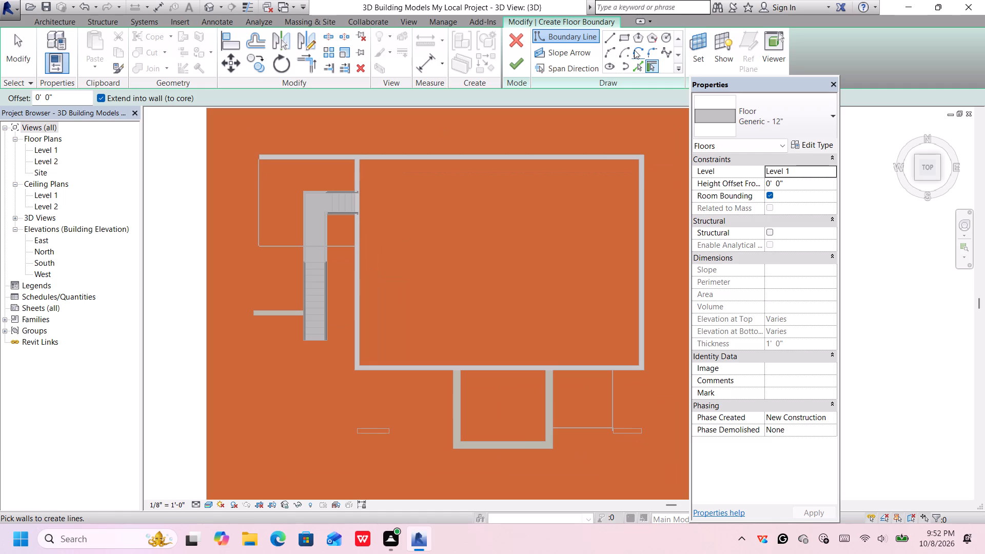
click(629, 42)
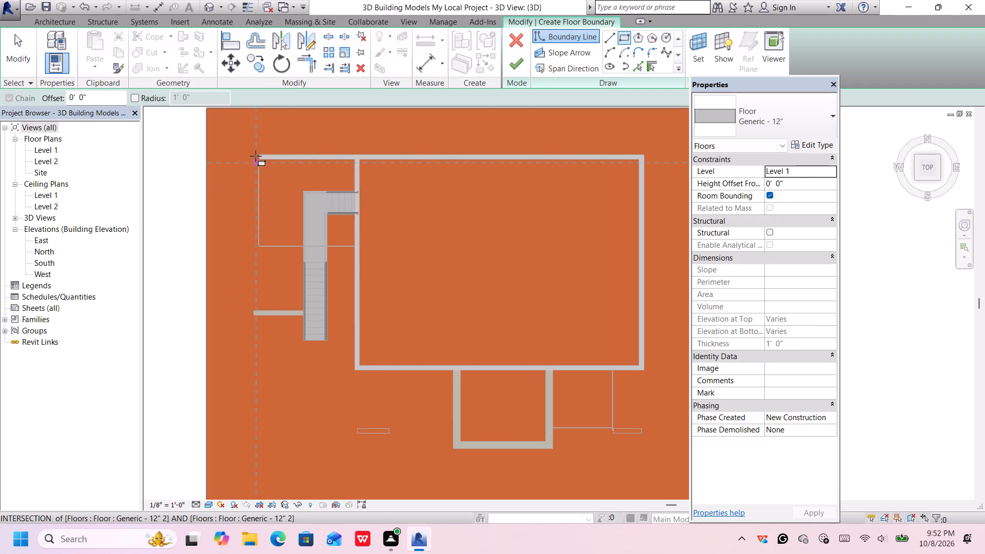
scroll(272, 169, up, 2)
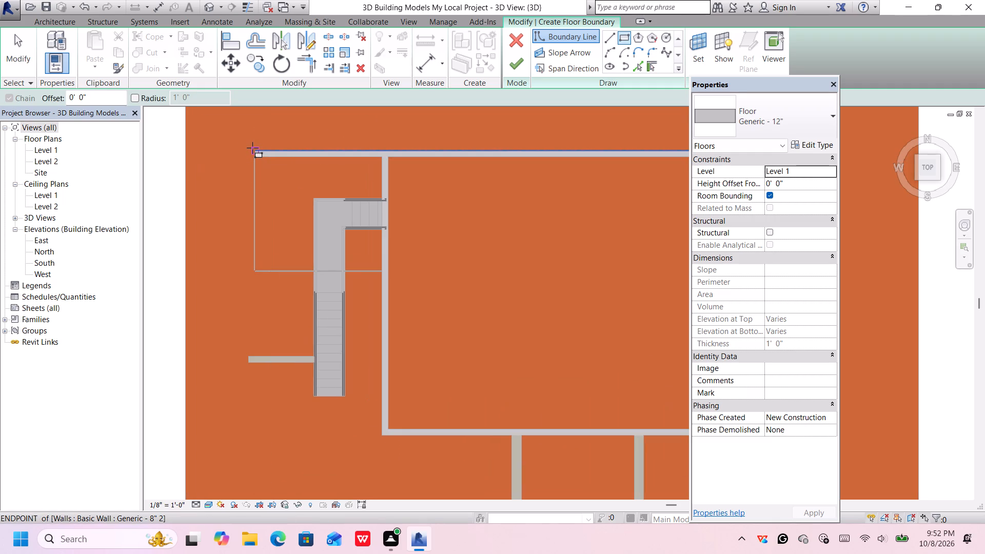
scroll(252, 148, up, 5)
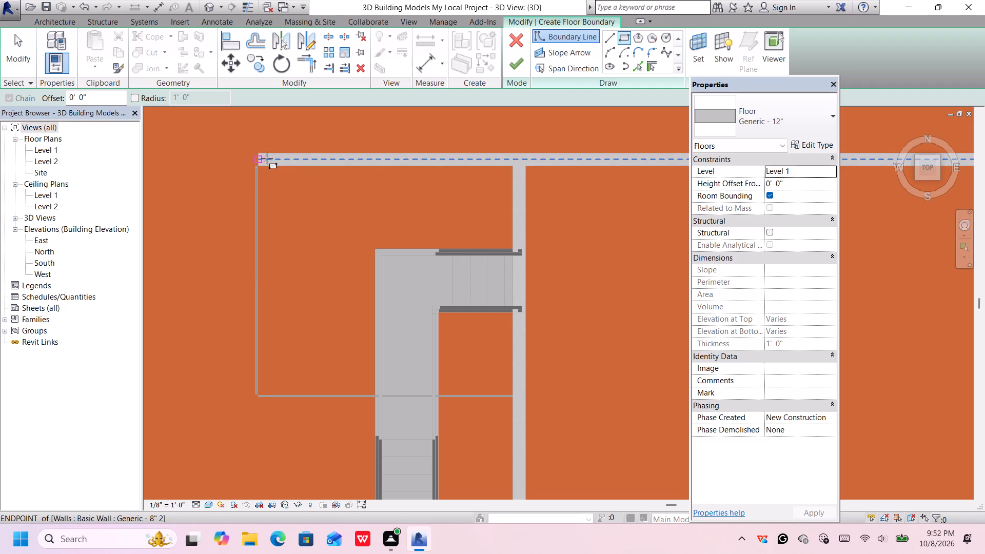
click(769, 113)
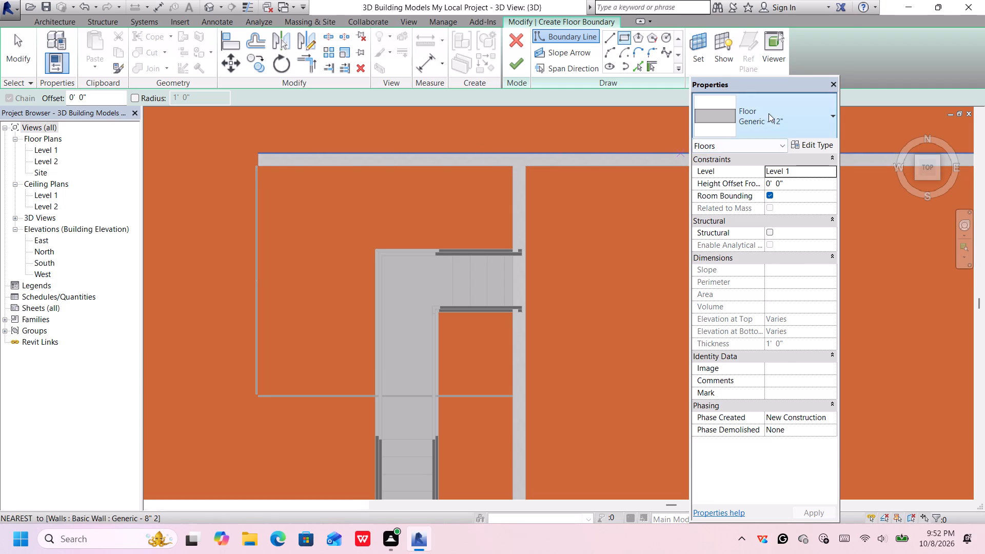
scroll(755, 246, up, 1)
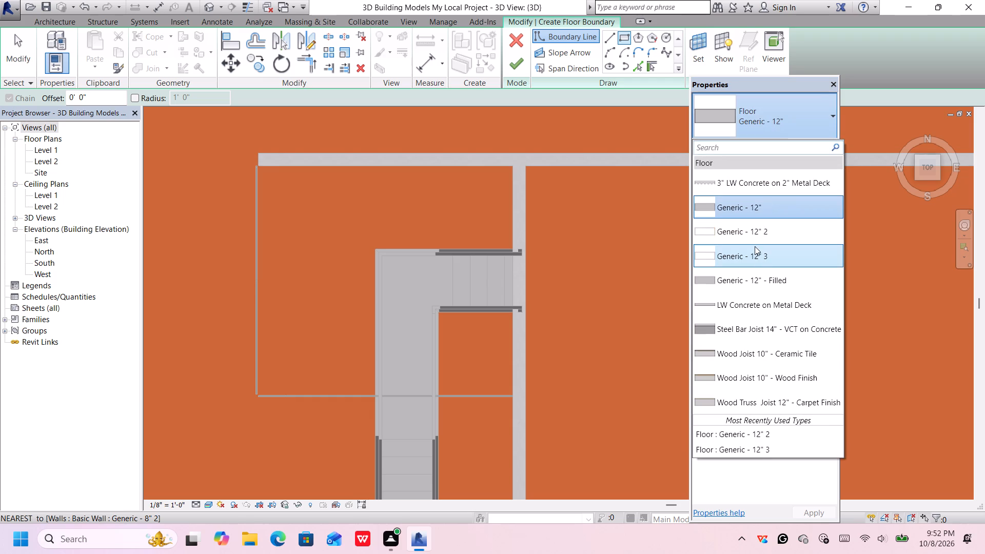
scroll(755, 246, up, 1)
scroll(751, 293, down, 3)
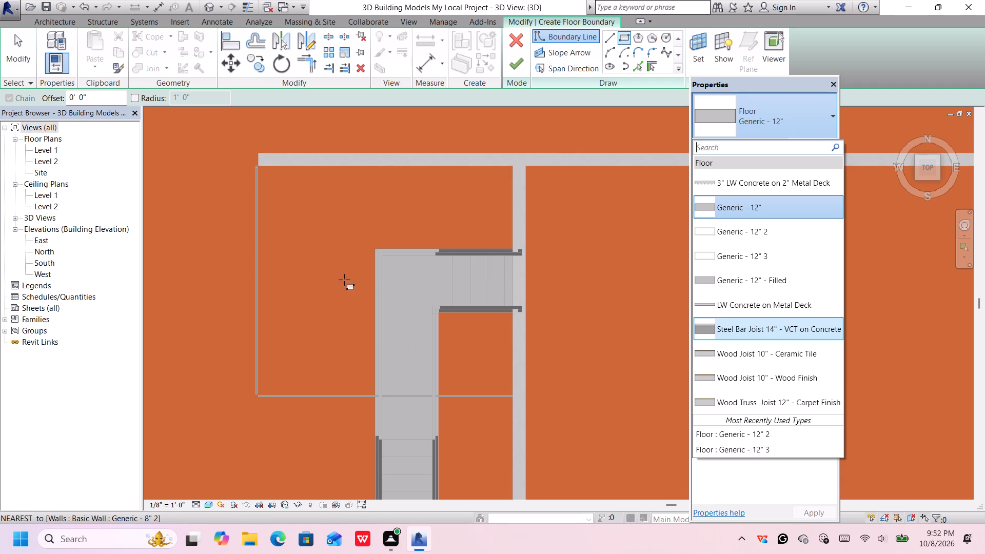
click(258, 150)
scroll(398, 243, down, 6)
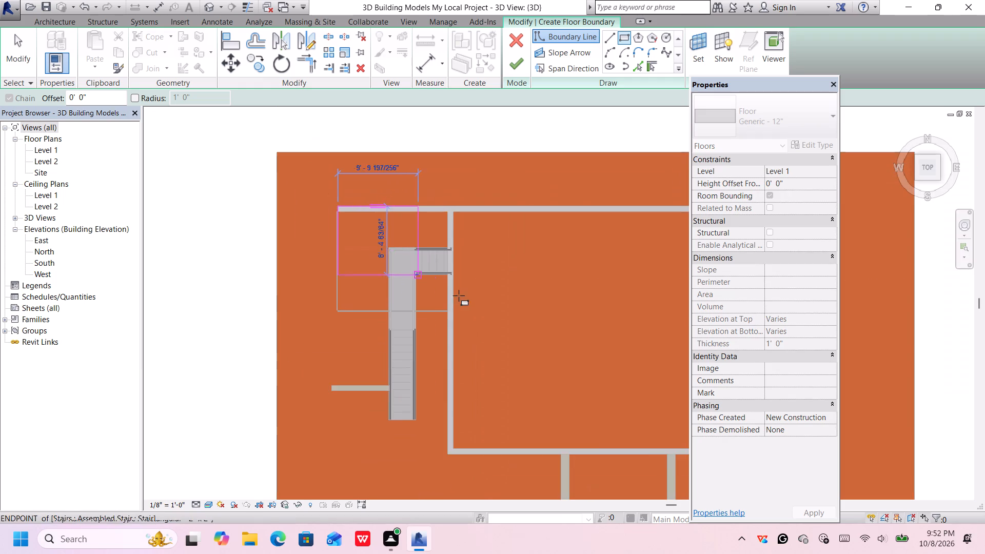
scroll(460, 296, down, 1)
middle_drag(462, 303, 323, 124)
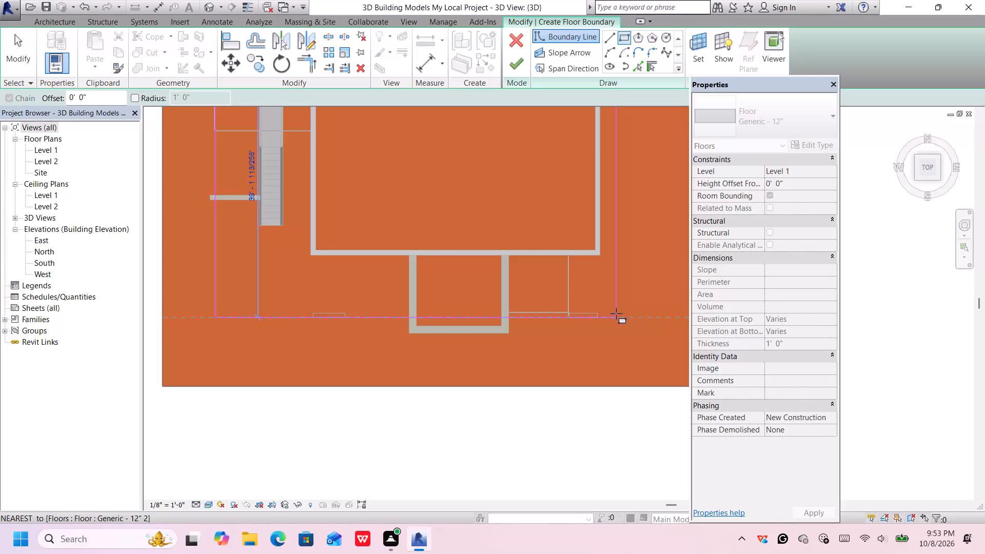
scroll(616, 313, up, 1)
scroll(616, 313, down, 2)
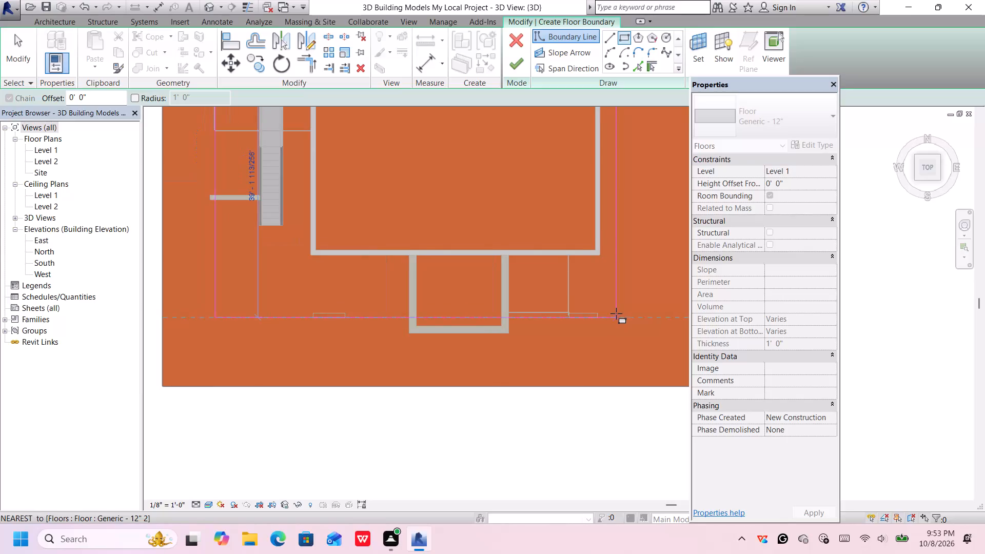
scroll(616, 313, down, 1)
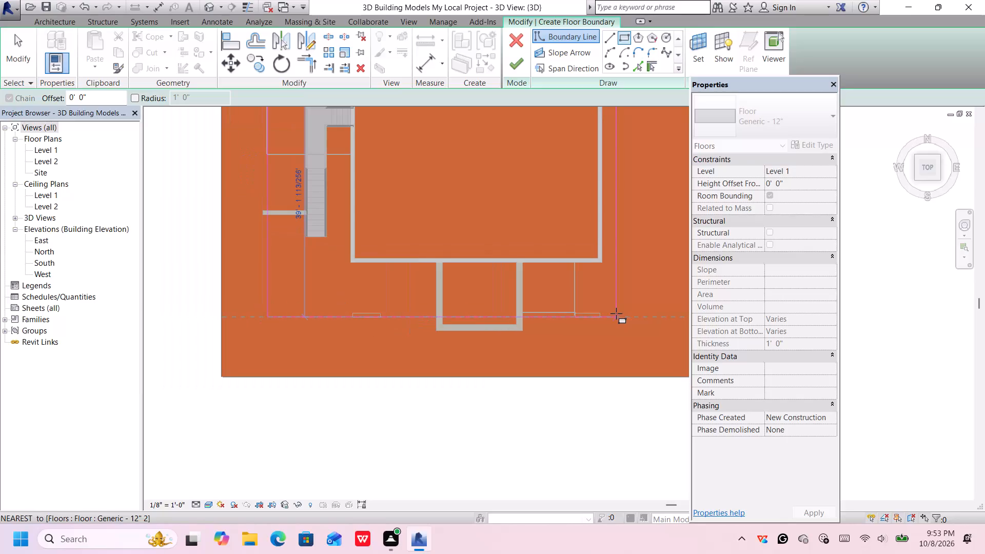
scroll(599, 312, up, 4)
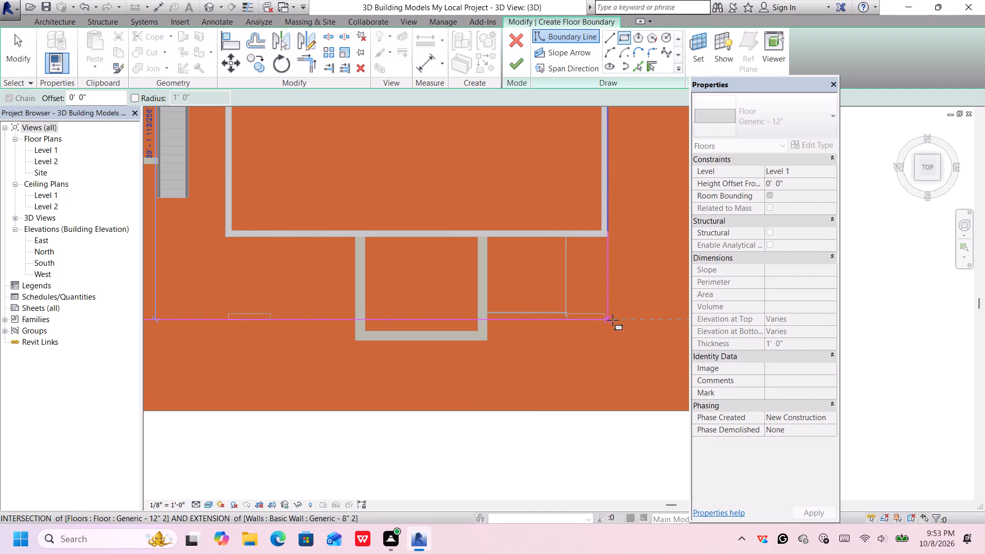
click(613, 323)
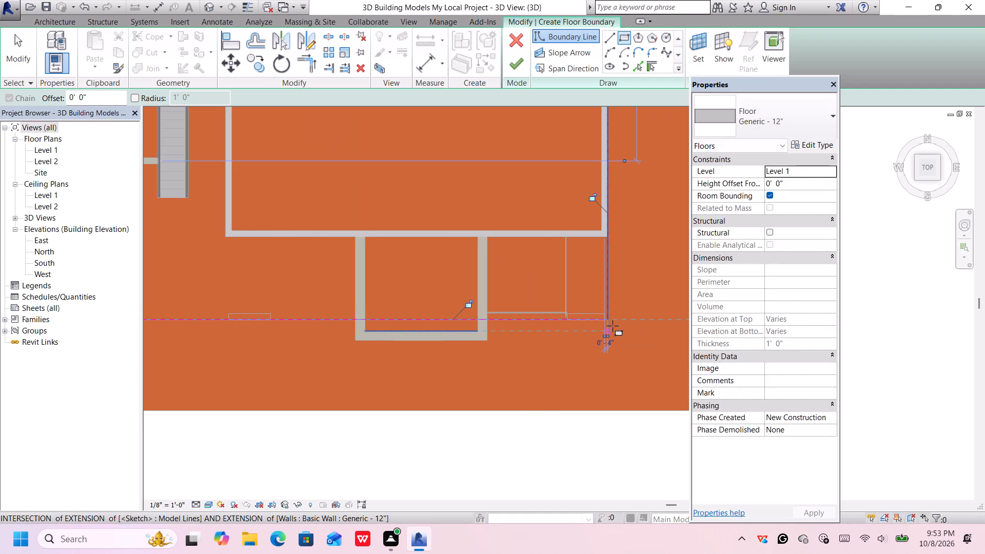
click(509, 72)
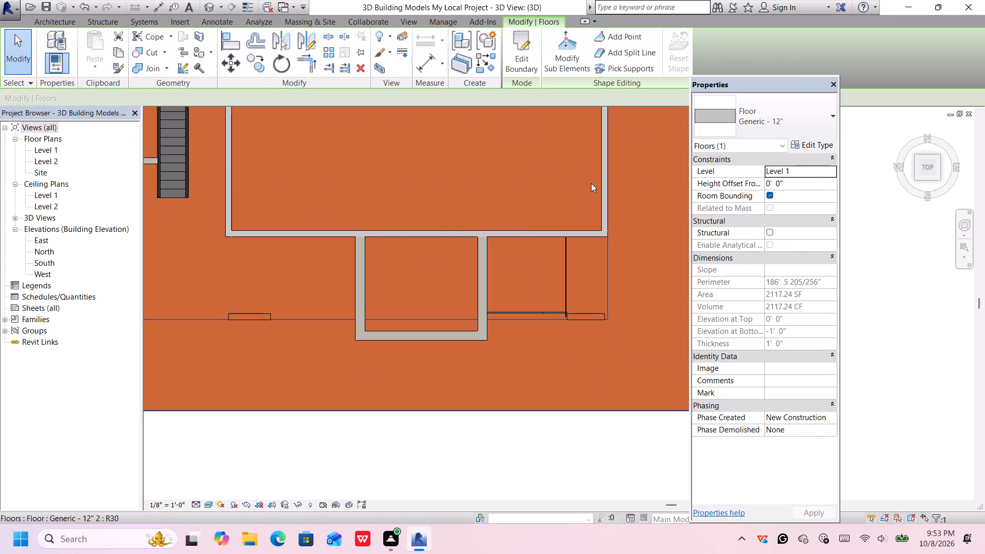
Set the new rectangular floor's level constraint to Level 2.
scroll(635, 199, down, 4)
middle_drag(629, 187, 600, 199)
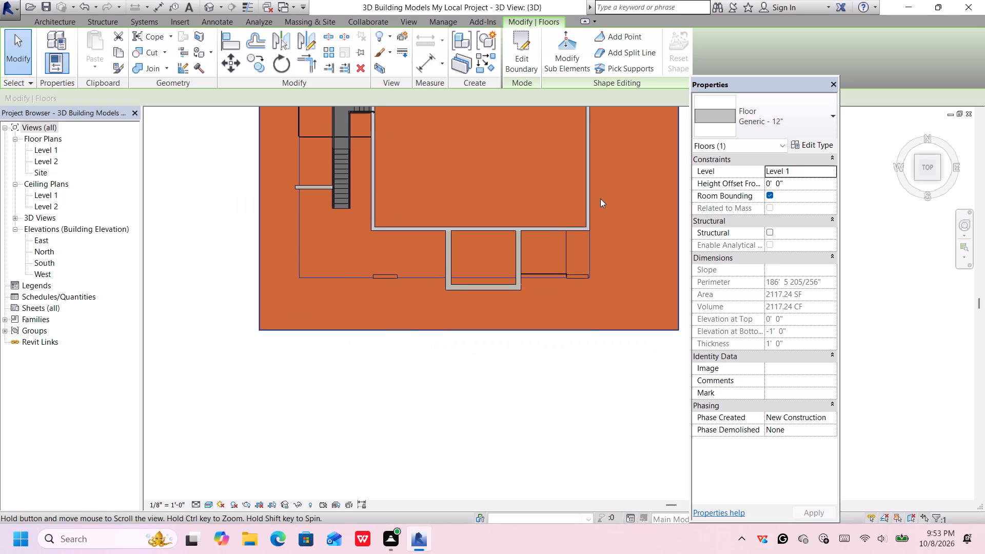
middle_drag(600, 199, 600, 199)
click(828, 167)
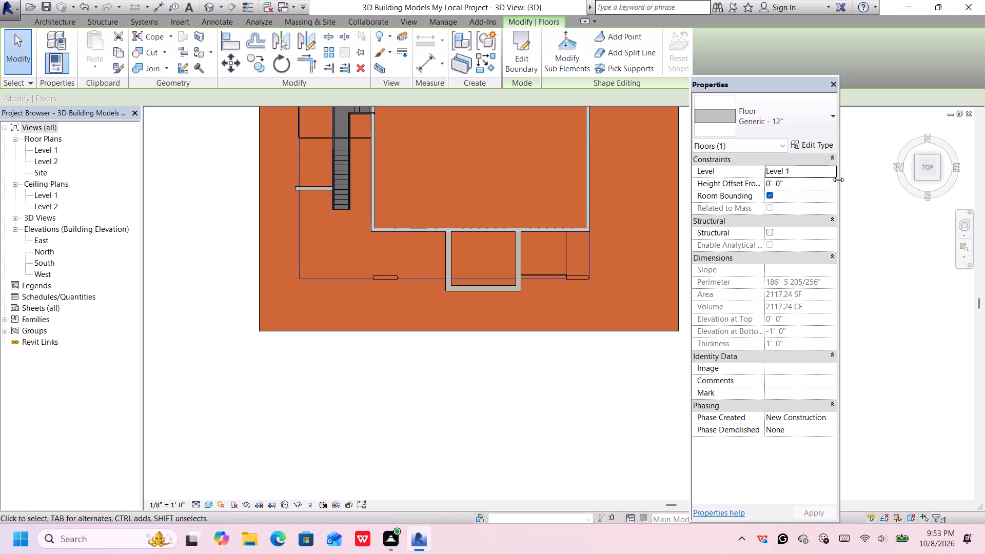
click(832, 177)
click(832, 171)
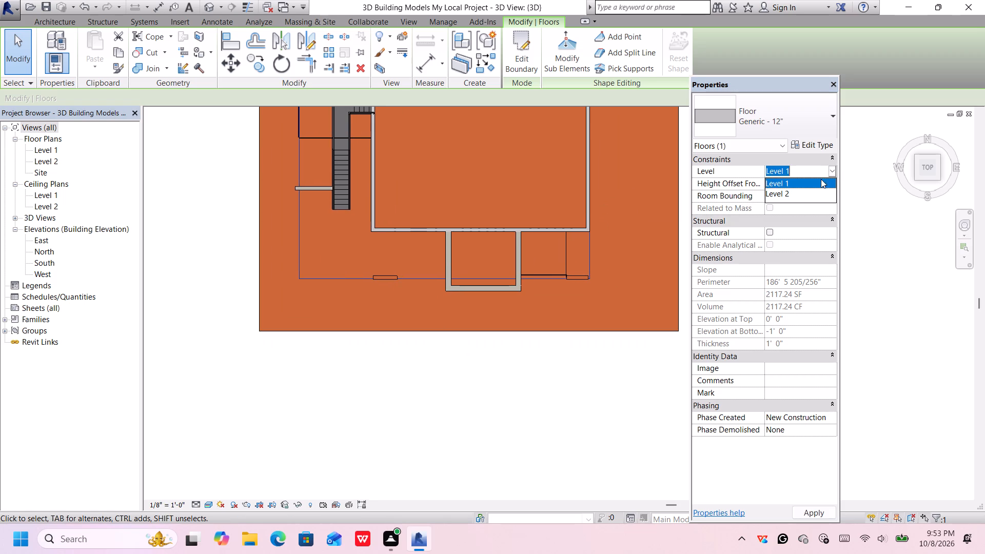
click(809, 195)
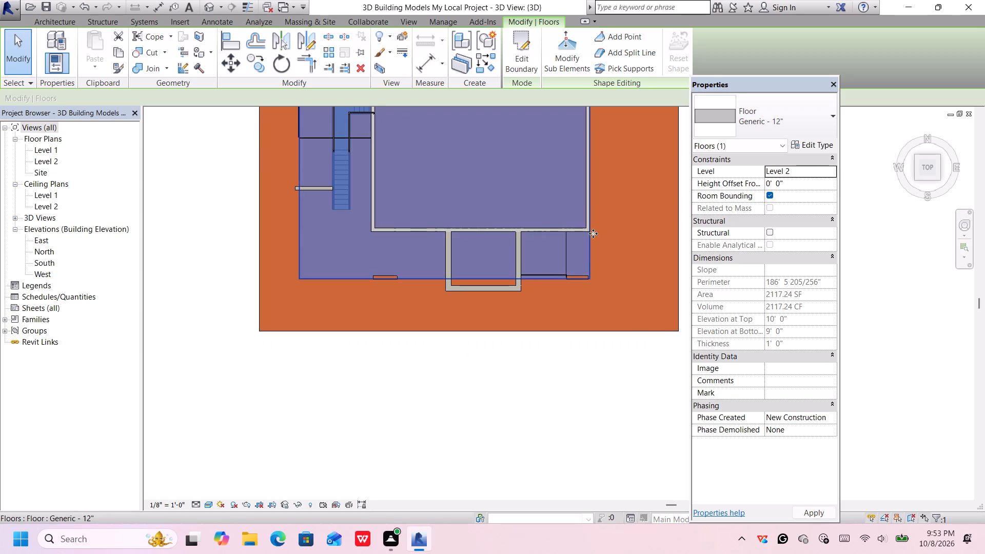
Set the Level 2 floor's height offset from level to 1' so it sits on top of the ground-floor walls.
scroll(593, 233, down, 3)
middle_drag(581, 233, 559, 245)
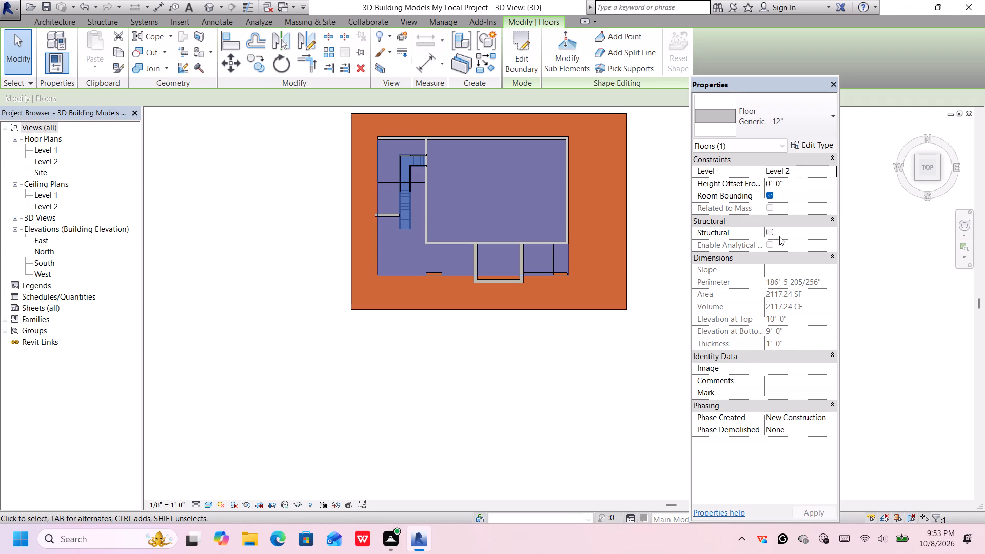
click(916, 177)
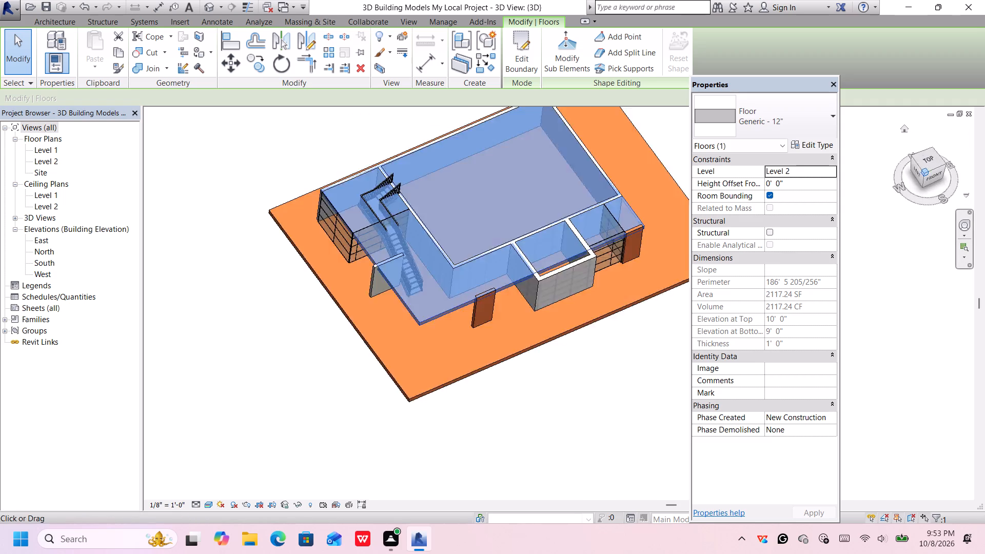
middle_drag(620, 249, 482, 158)
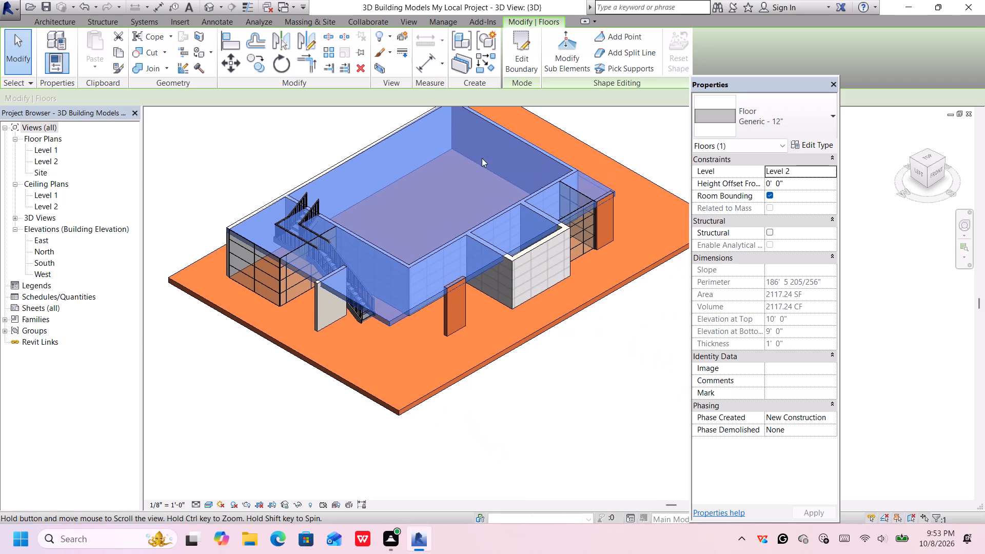
scroll(642, 244, up, 3)
scroll(615, 191, up, 1)
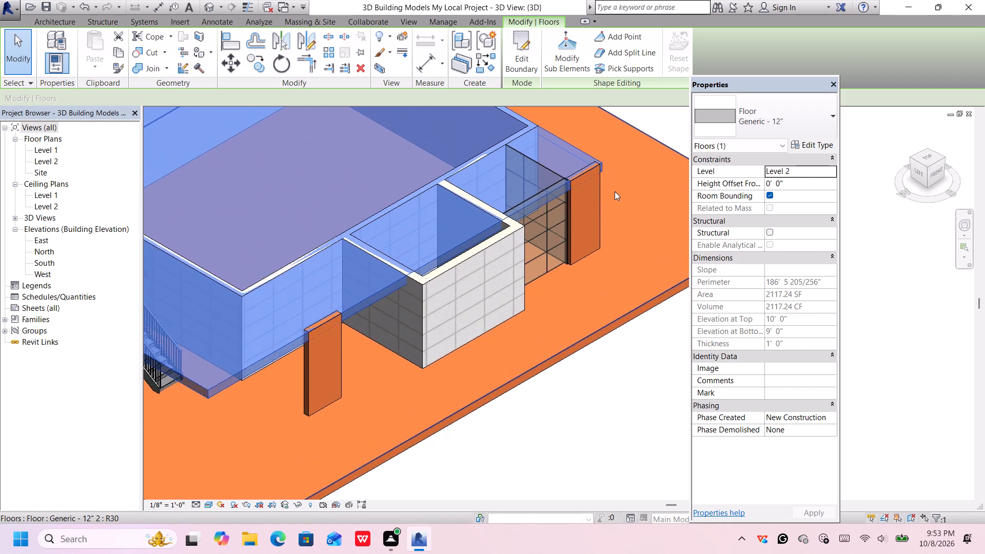
middle_drag(615, 191, 627, 260)
scroll(625, 260, up, 1)
scroll(576, 258, up, 4)
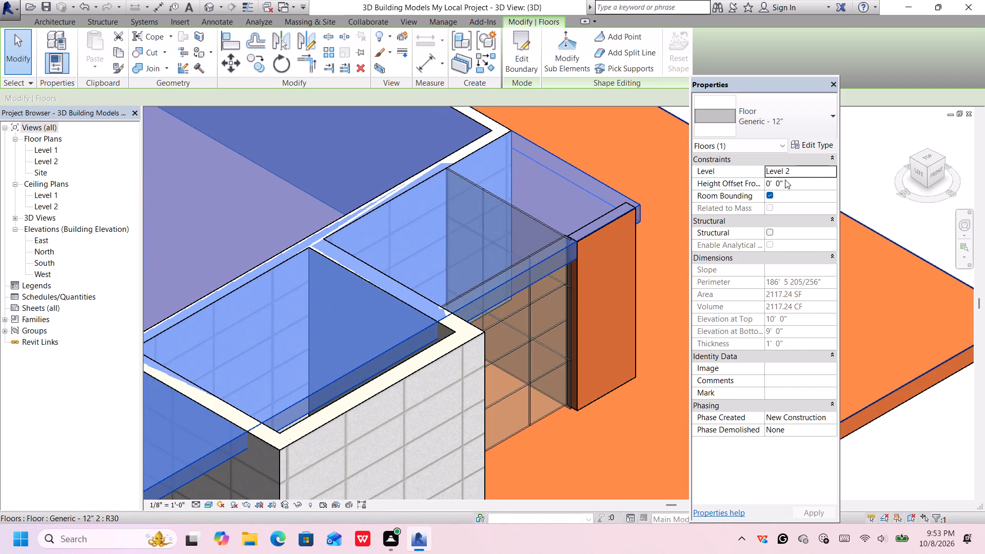
click(790, 183)
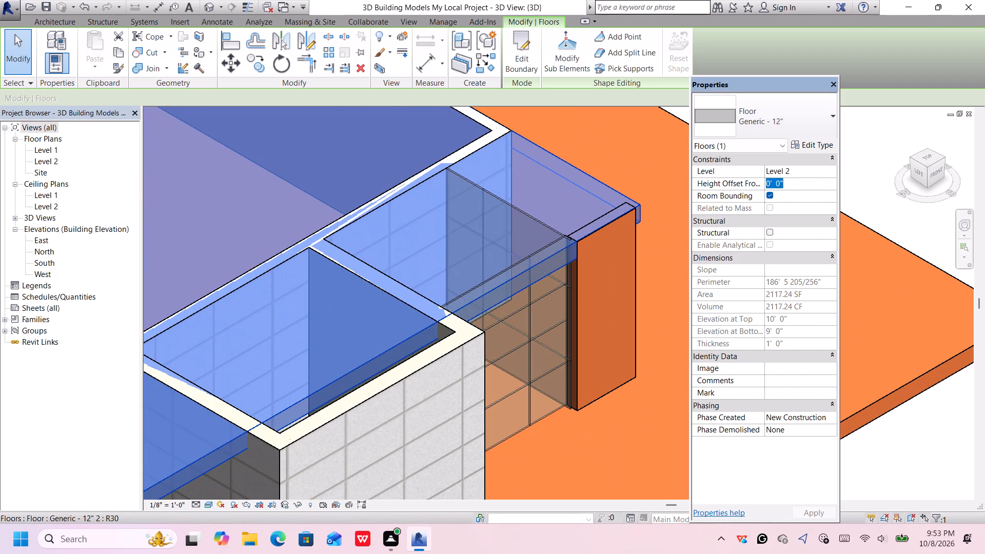
key(BackSpace)
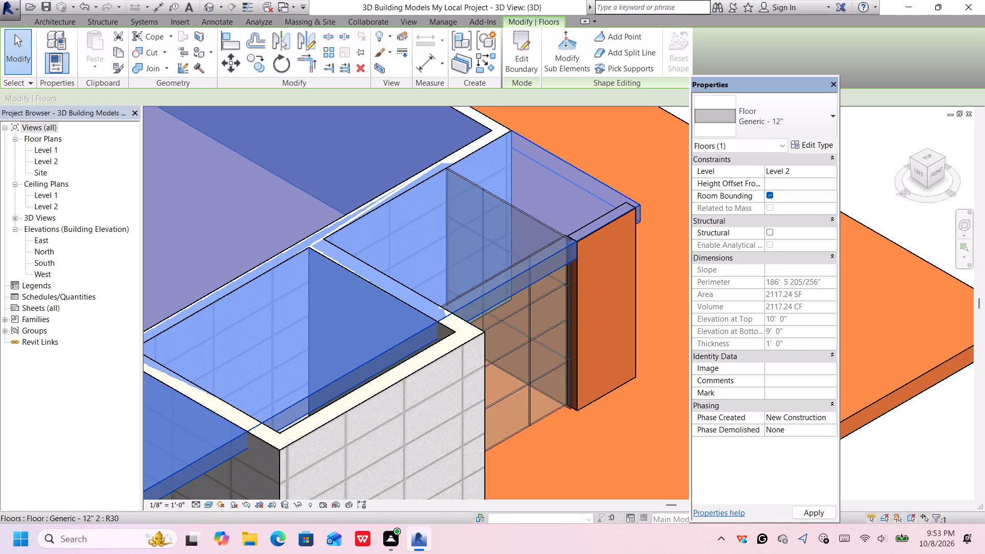
text(1')
key(Return)
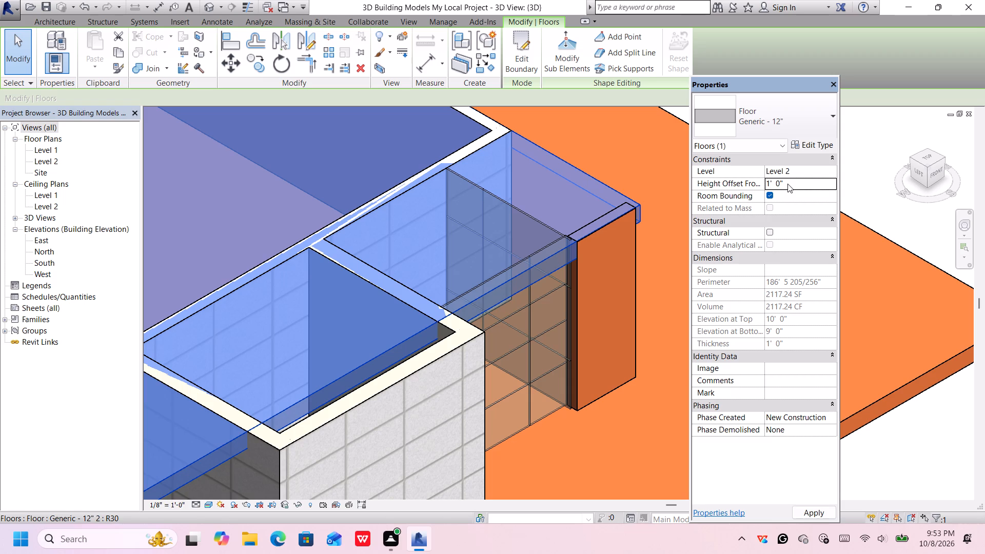
key(Return)
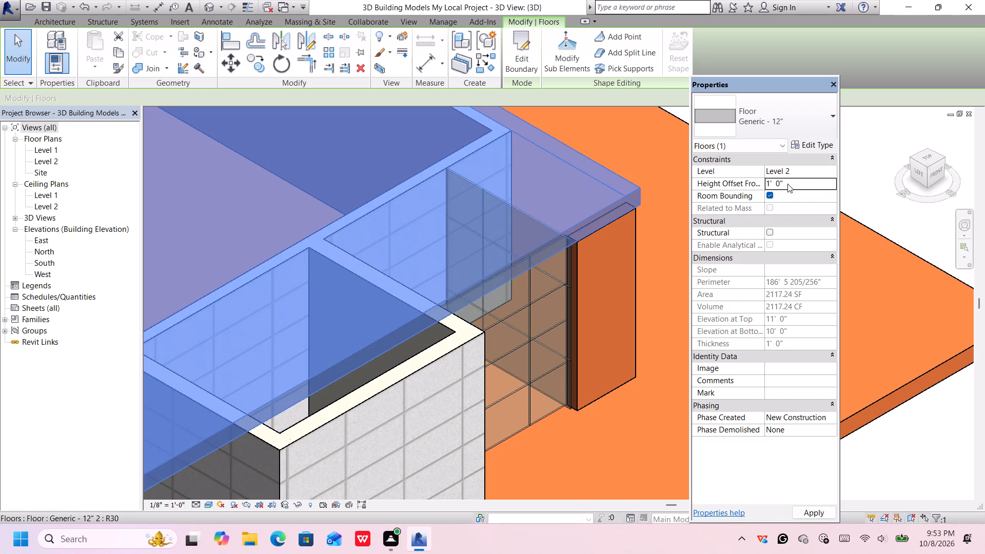
scroll(669, 257, down, 4)
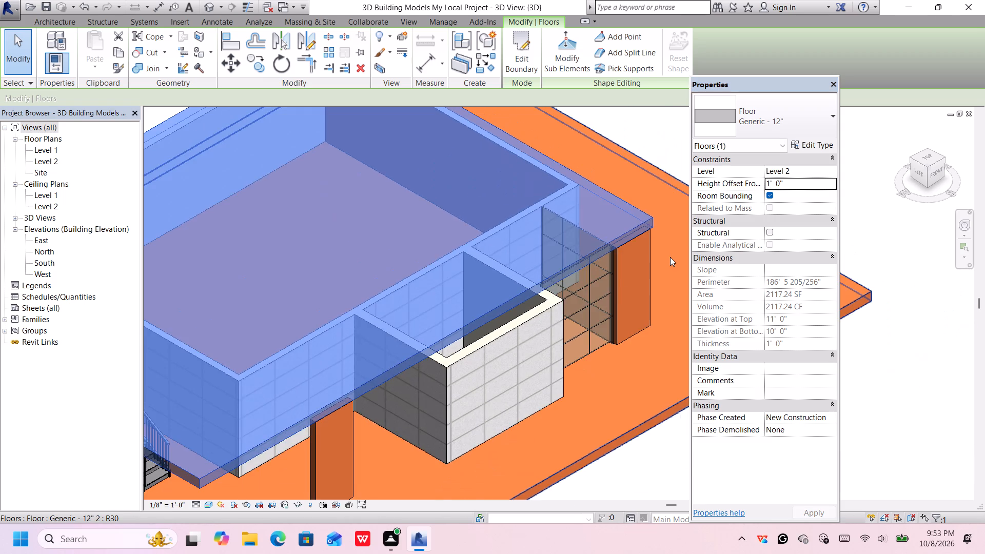
scroll(671, 258, down, 1)
scroll(671, 258, up, 2)
scroll(672, 258, down, 3)
scroll(633, 330, down, 1)
middle_drag(633, 330, 651, 295)
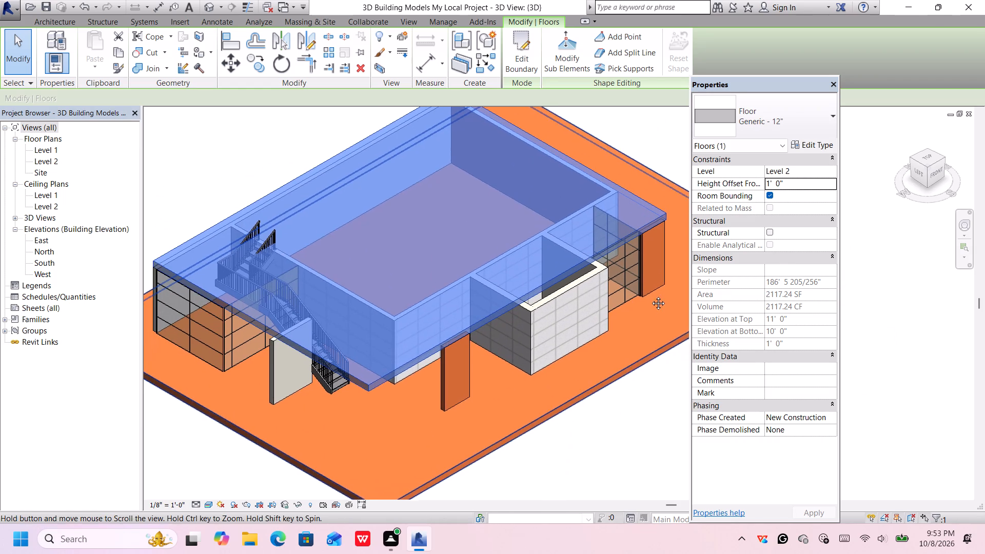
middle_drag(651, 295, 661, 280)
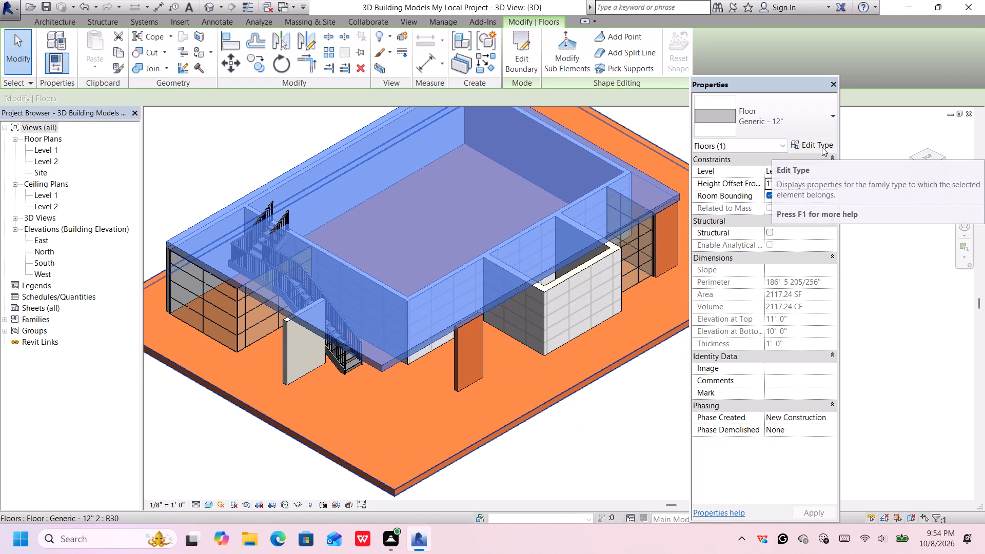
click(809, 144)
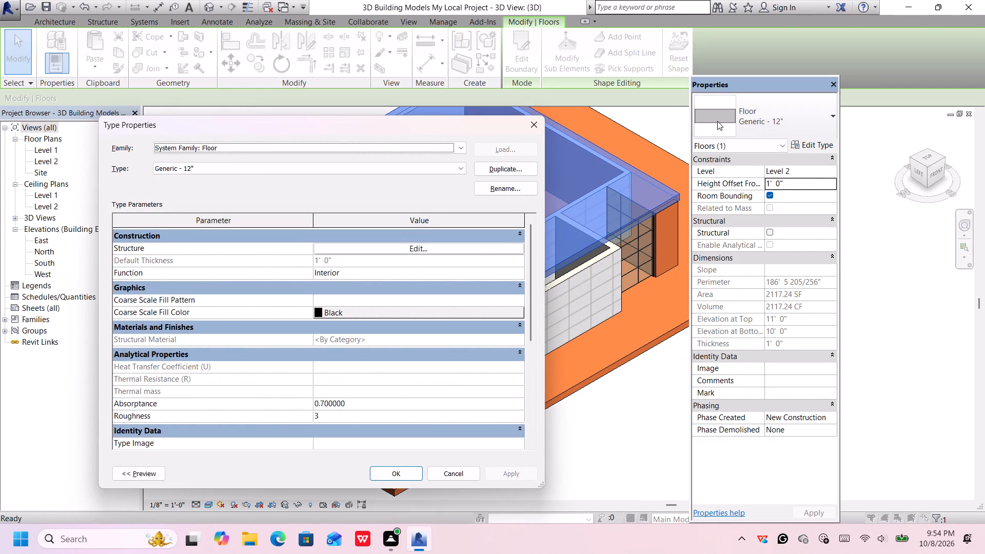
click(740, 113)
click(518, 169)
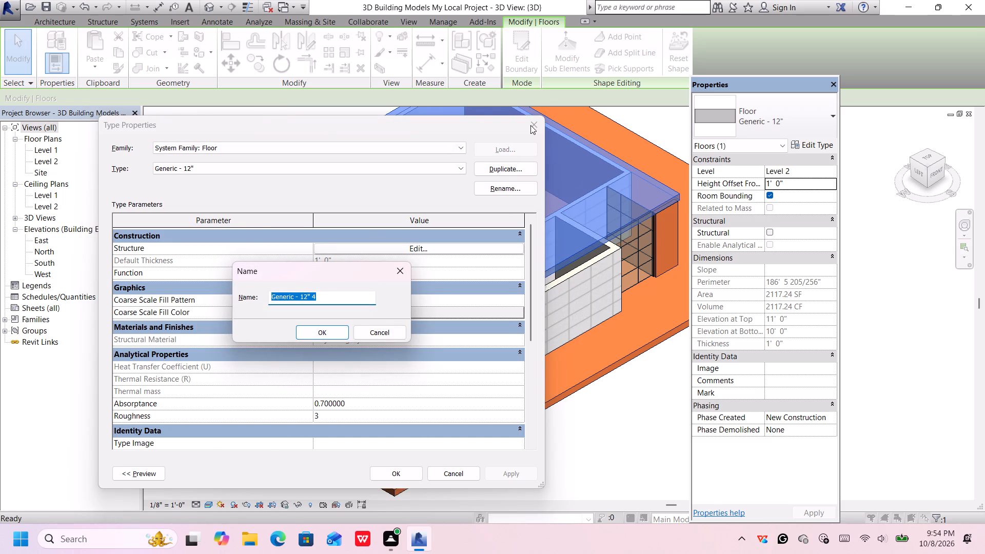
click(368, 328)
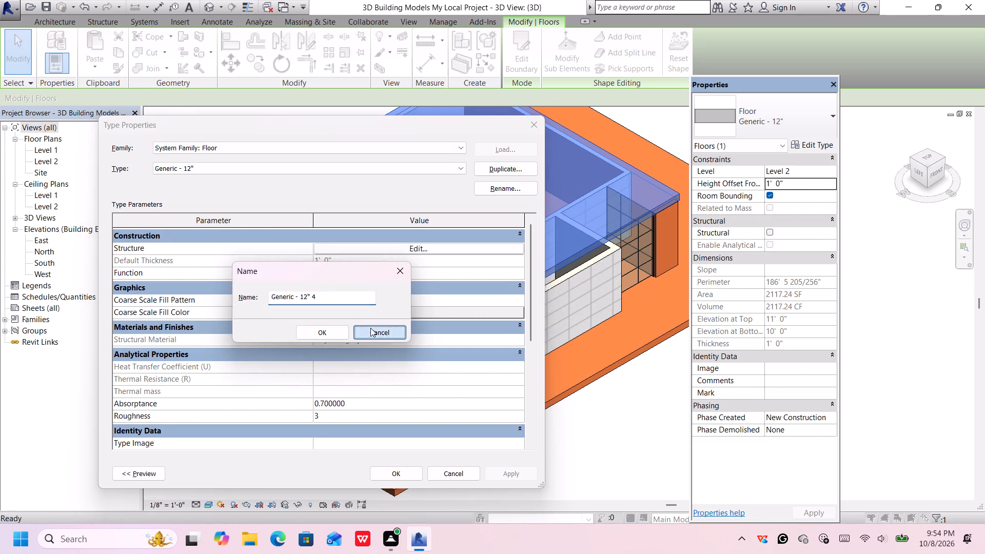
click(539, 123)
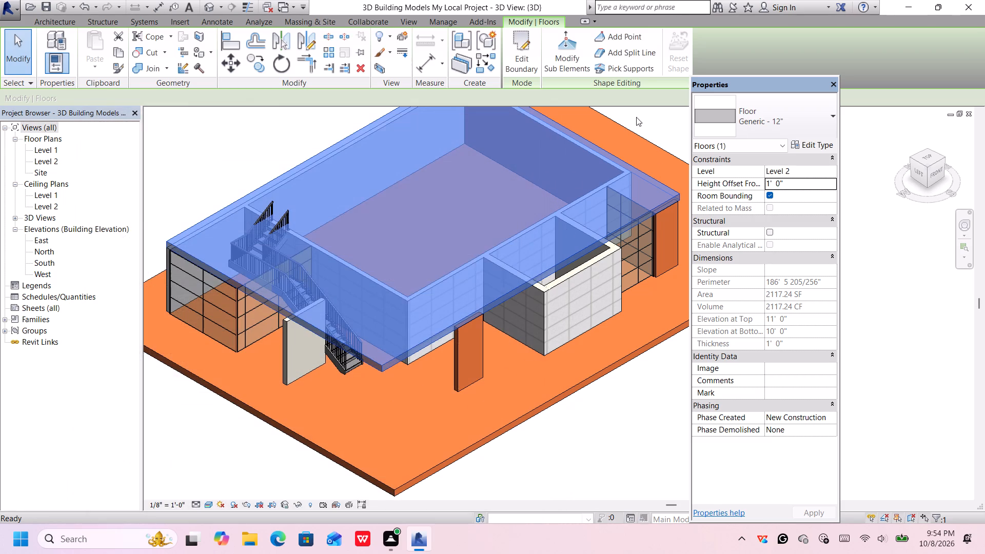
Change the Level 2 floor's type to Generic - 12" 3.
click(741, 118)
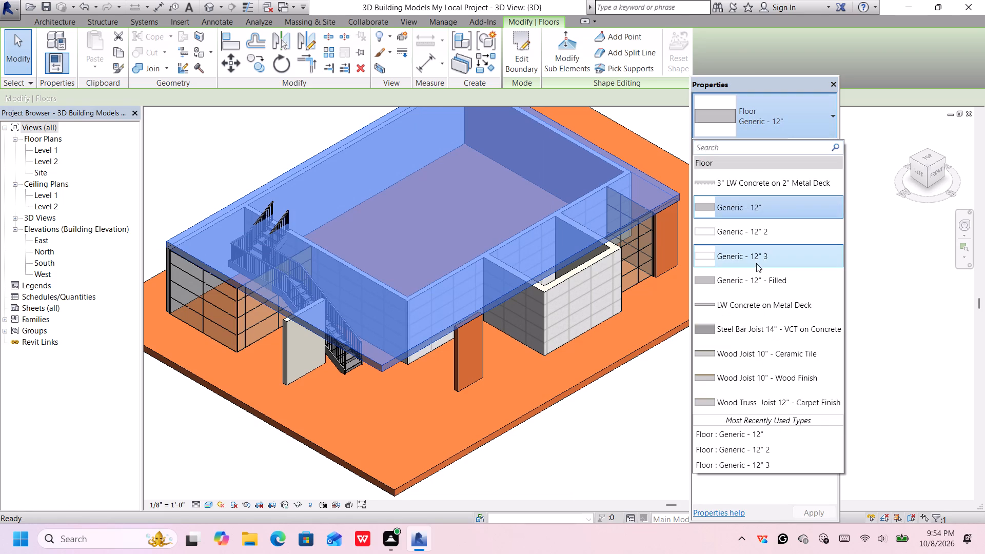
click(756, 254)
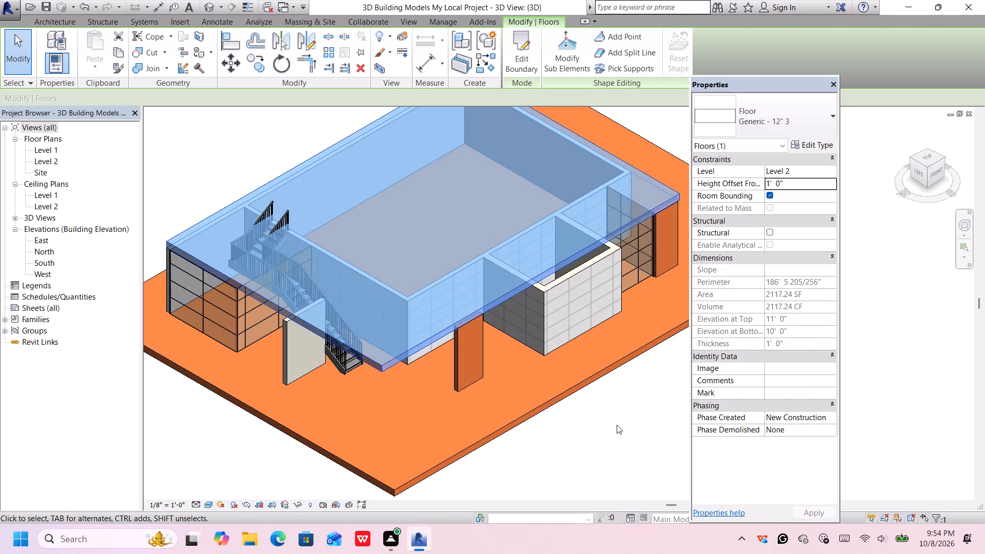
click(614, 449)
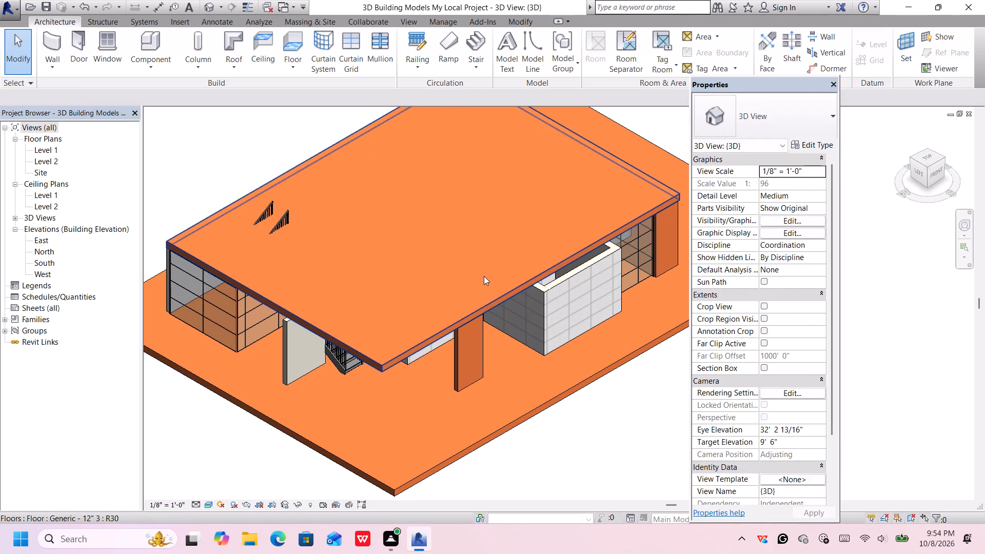
Change the Level 2 floor's type to Generic - 12" 2.
click(615, 222)
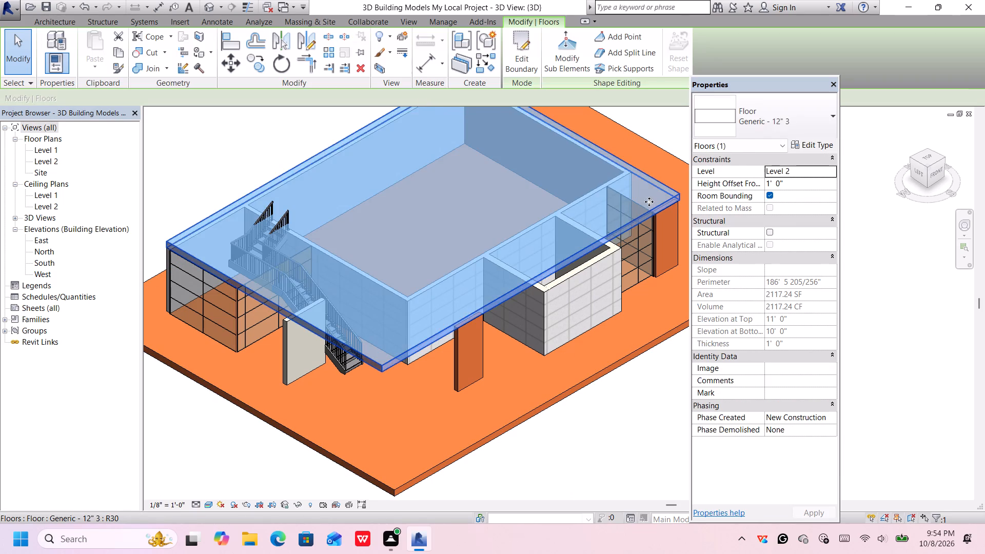
click(777, 124)
drag(771, 236, 771, 243)
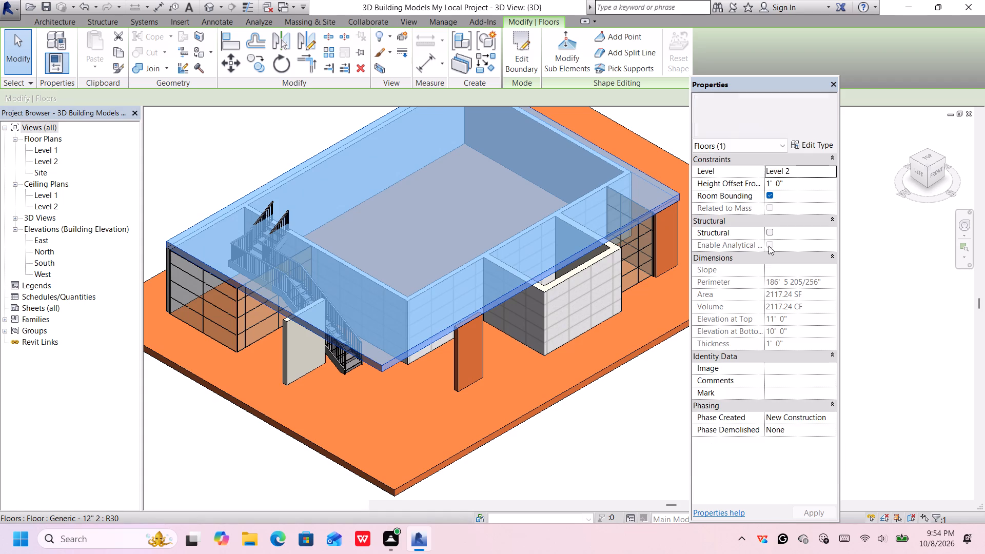
click(624, 420)
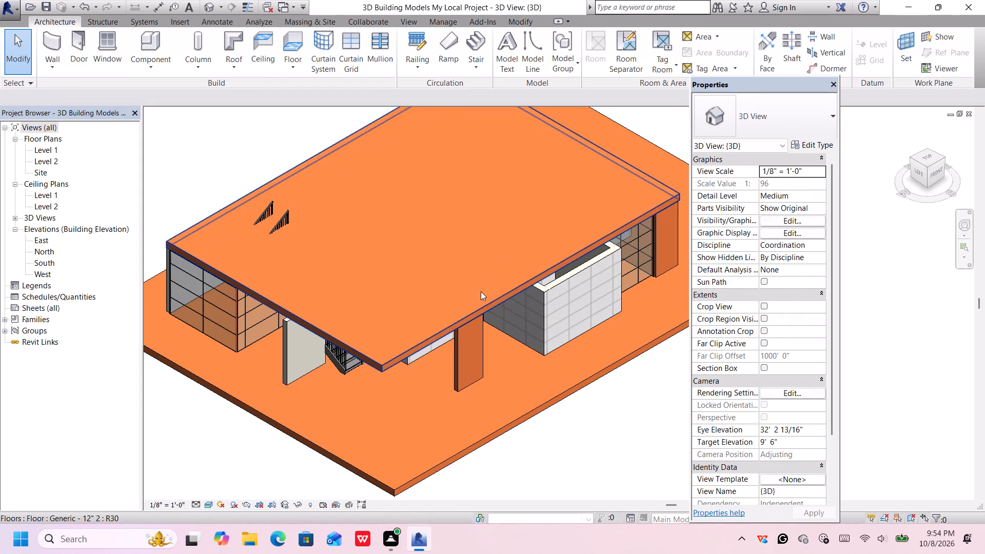
Set the structure layer material of the Level 2 floor's type, Generic - 12" 2, to Laminate, Ivory, Matte.
click(481, 291)
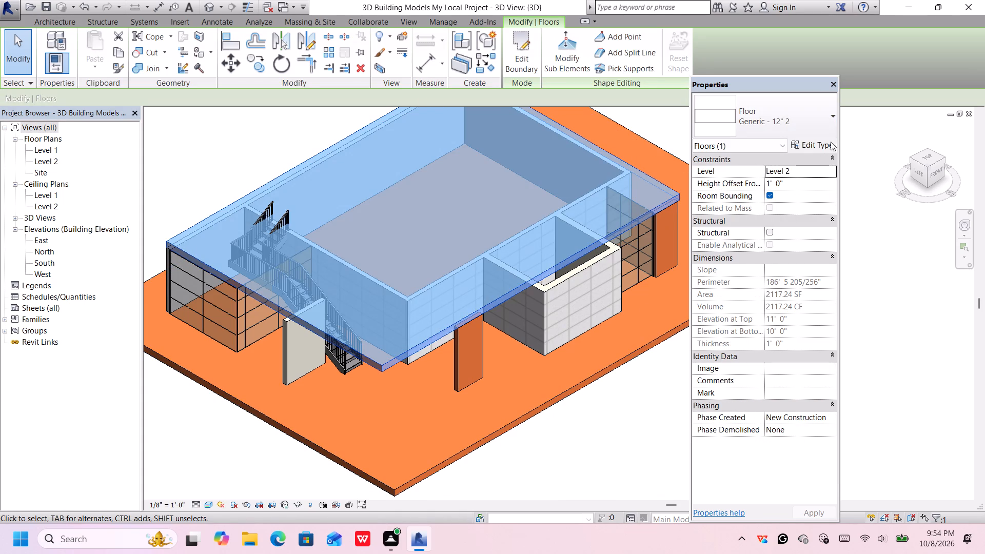
click(821, 148)
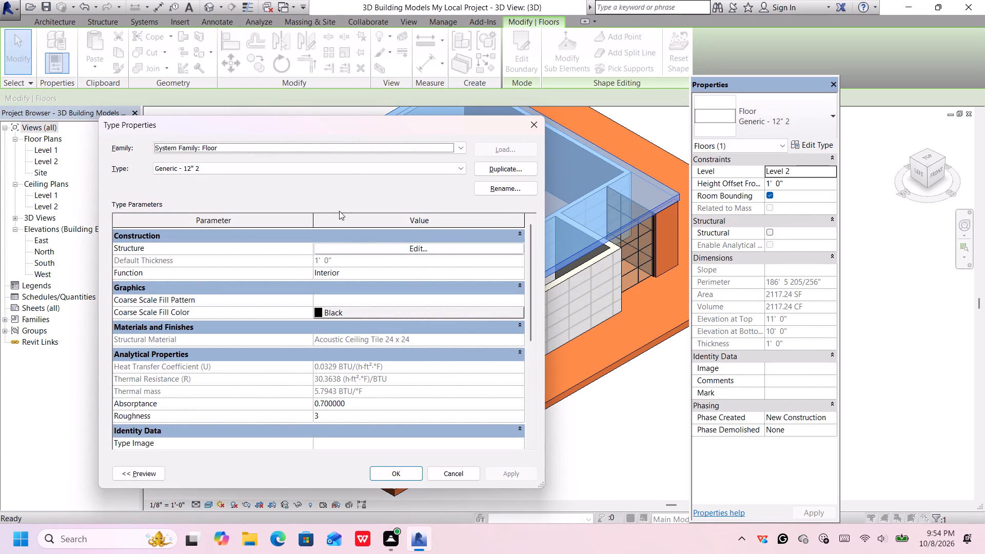
click(408, 250)
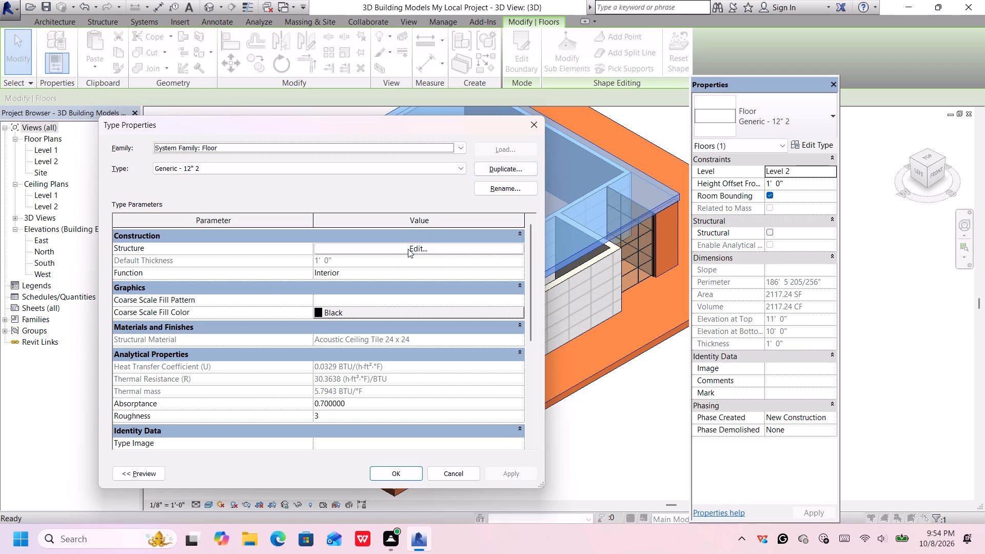
click(281, 245)
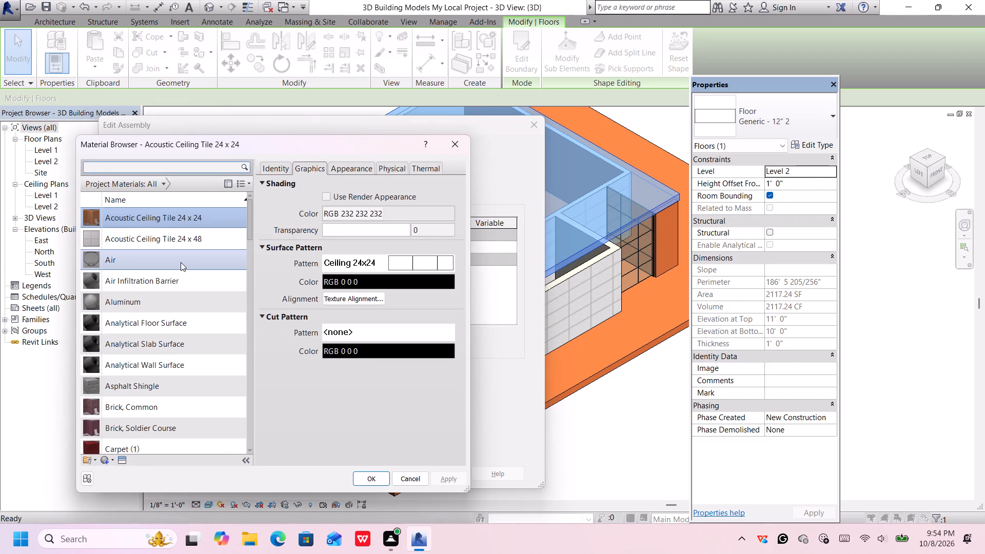
scroll(181, 262, down, 4)
scroll(181, 263, up, 1)
scroll(181, 263, down, 6)
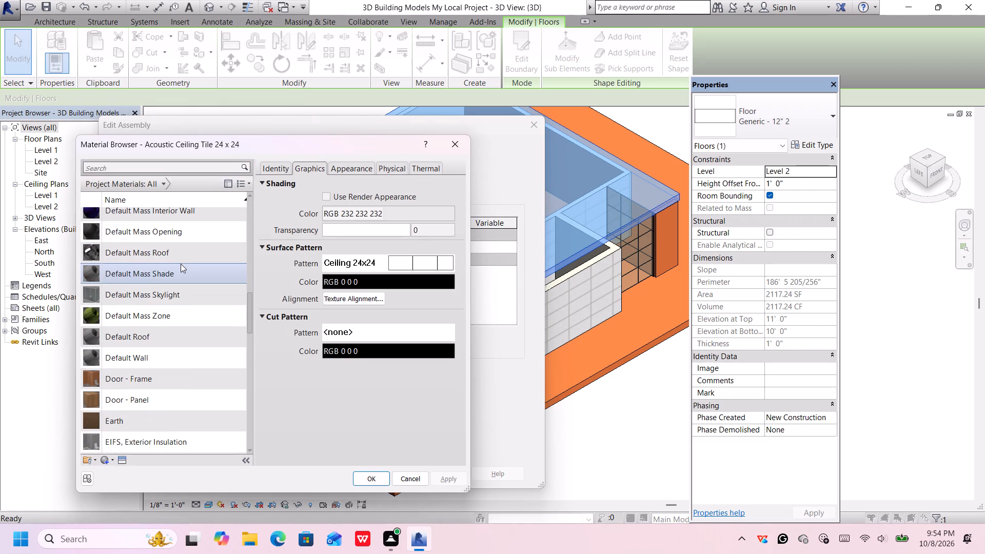
scroll(181, 264, down, 3)
click(144, 314)
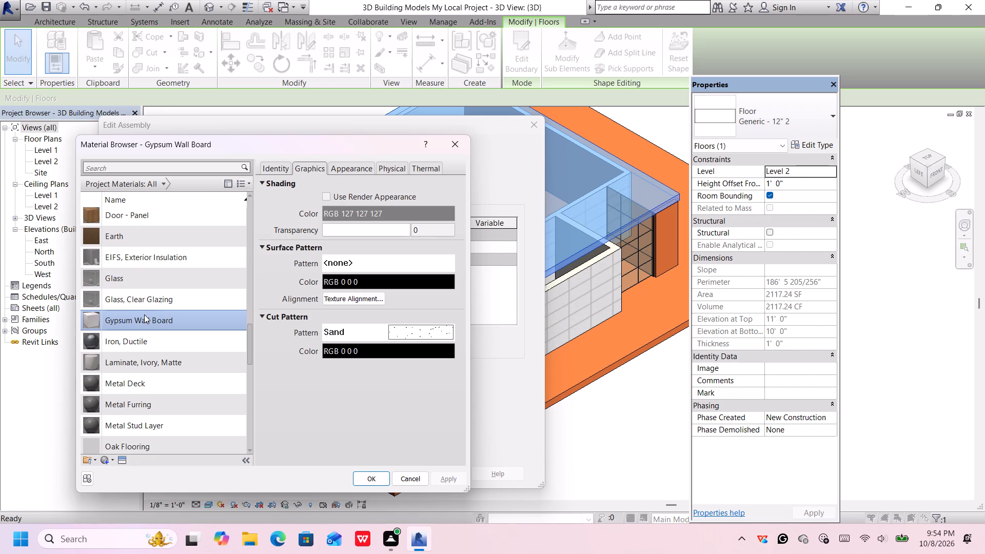
scroll(203, 358, down, 4)
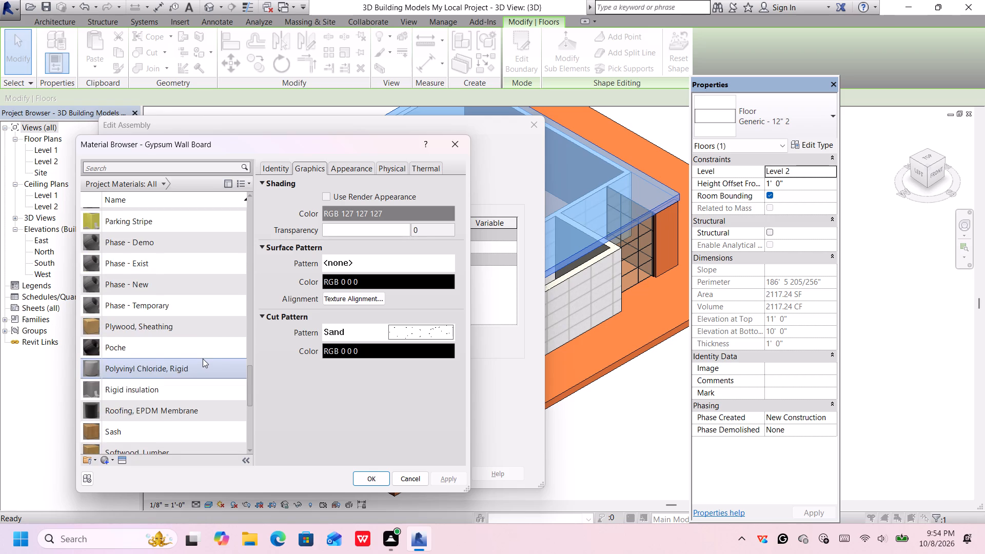
scroll(203, 359, up, 1)
scroll(203, 358, down, 1)
scroll(203, 358, up, 3)
scroll(203, 358, down, 1)
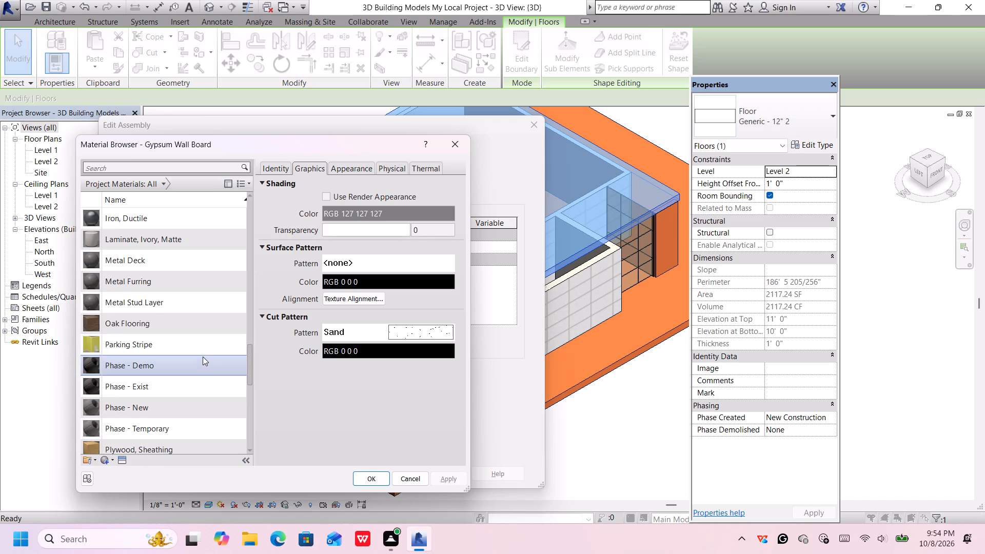
click(201, 230)
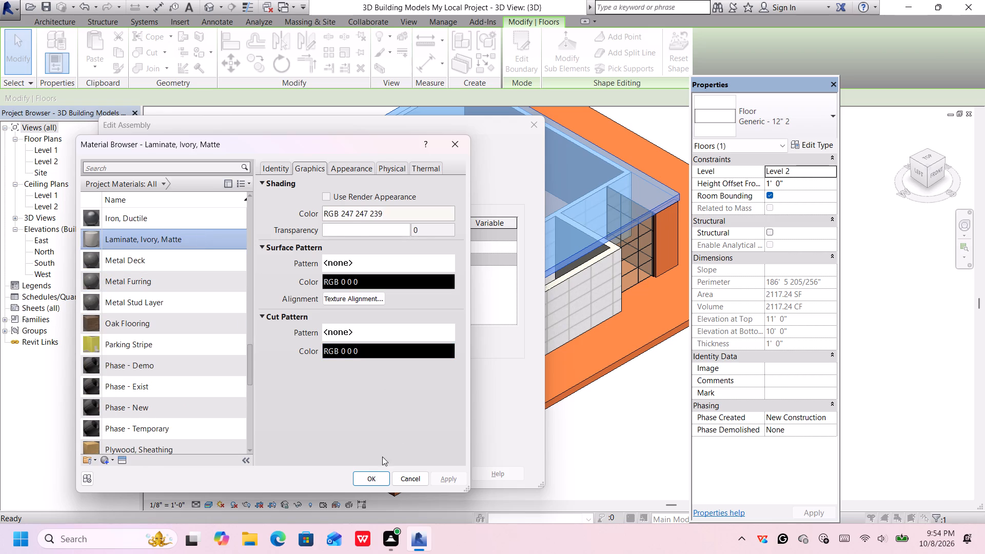
click(374, 473)
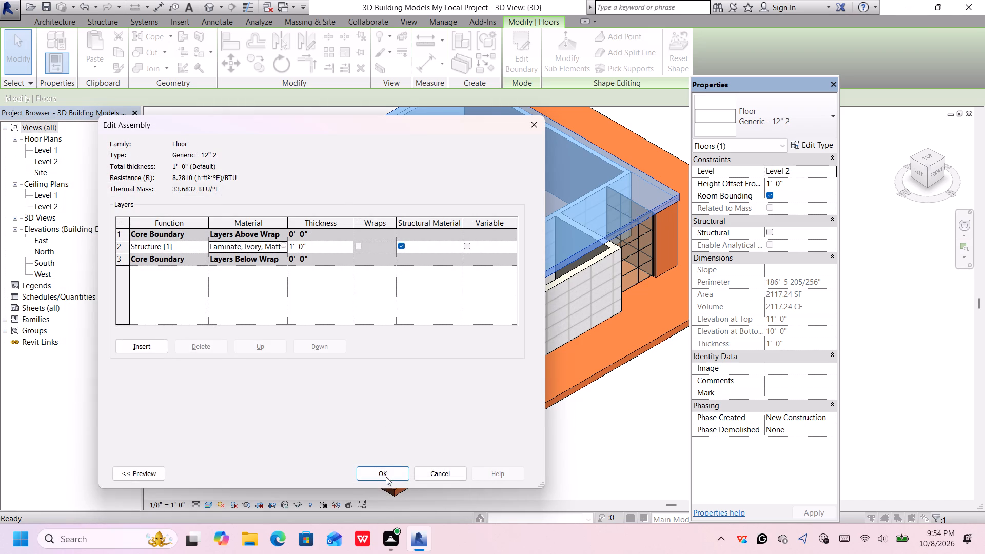
click(386, 470)
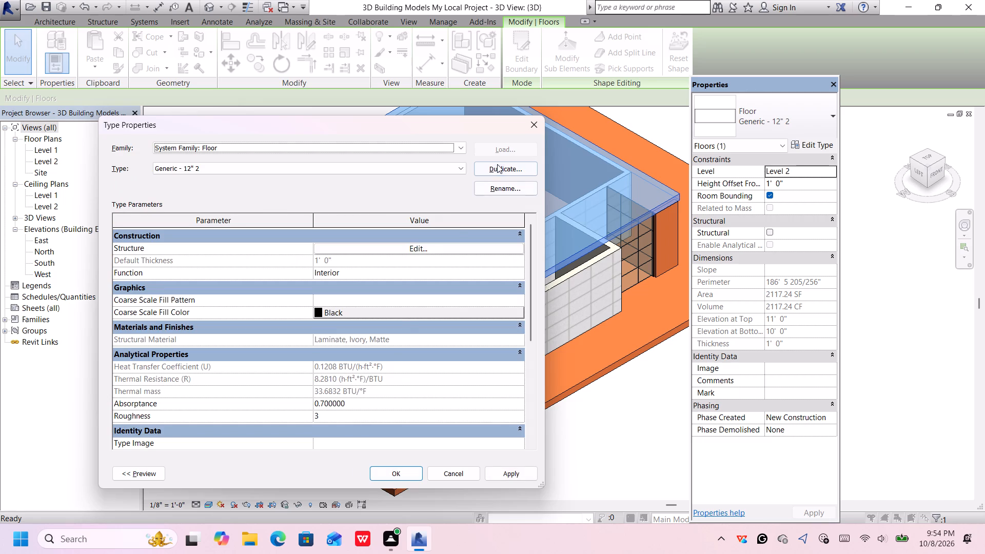
Duplicate the ivory Generic - 12" 2 type for the Level 2 floor, keeping the suggested name, and apply it.
click(497, 164)
click(311, 330)
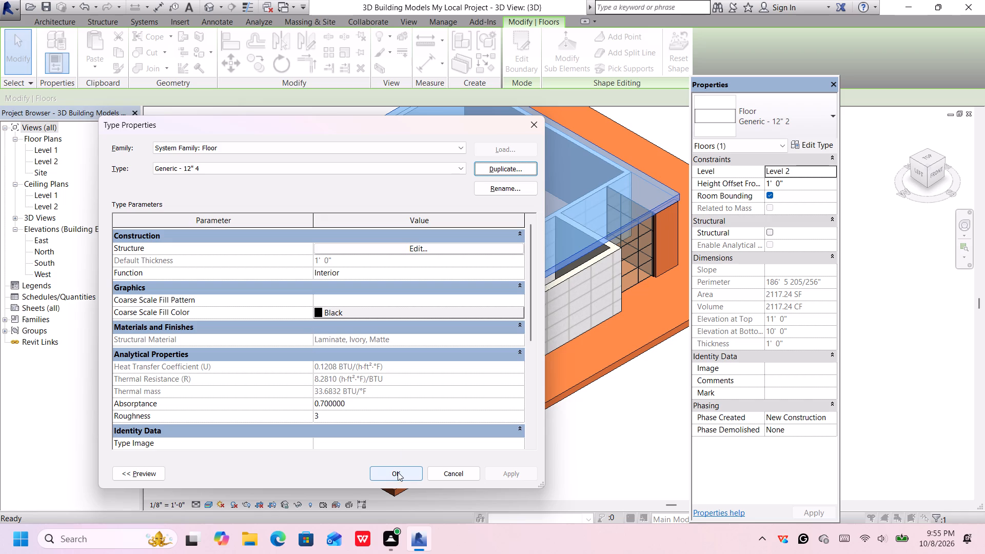
click(383, 472)
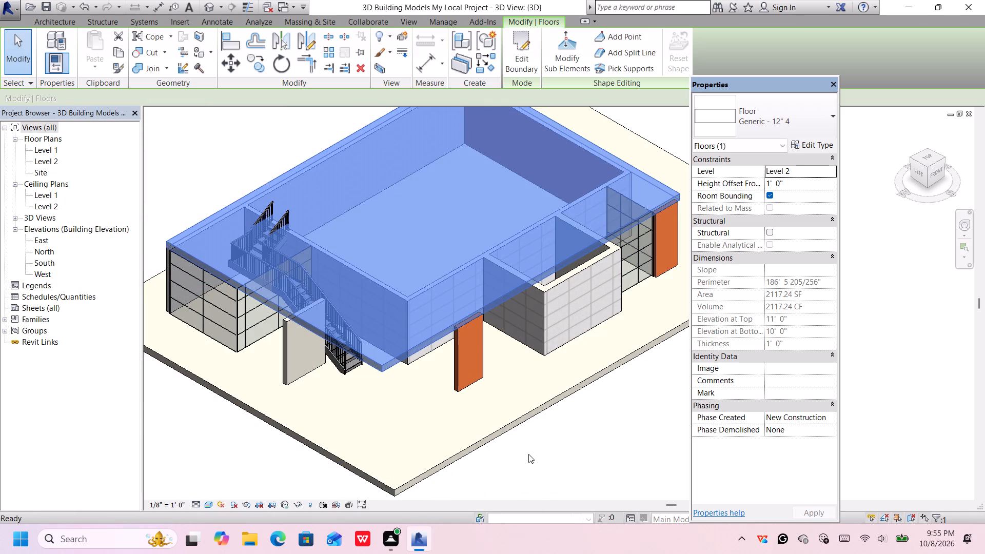
middle_drag(528, 452, 515, 441)
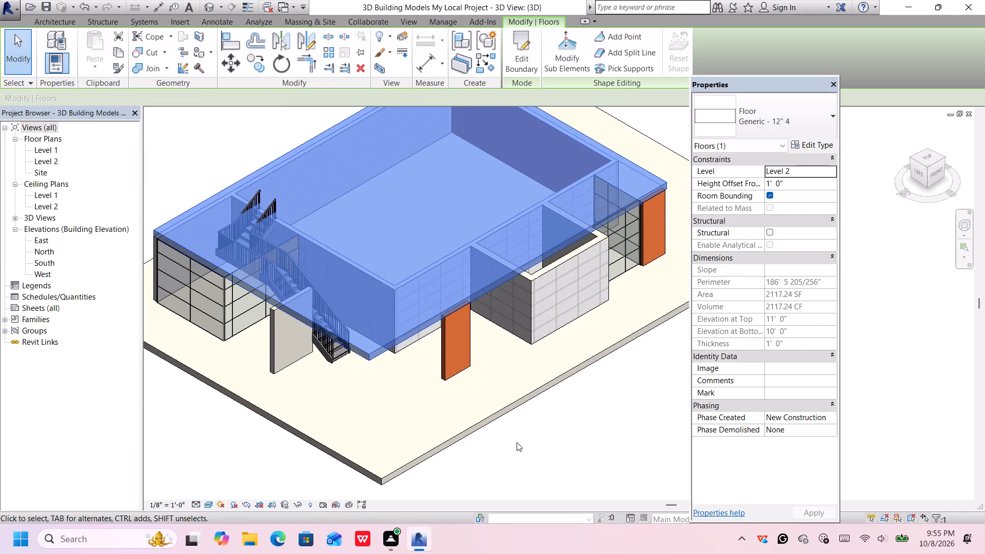
scroll(517, 443, down, 1)
click(545, 445)
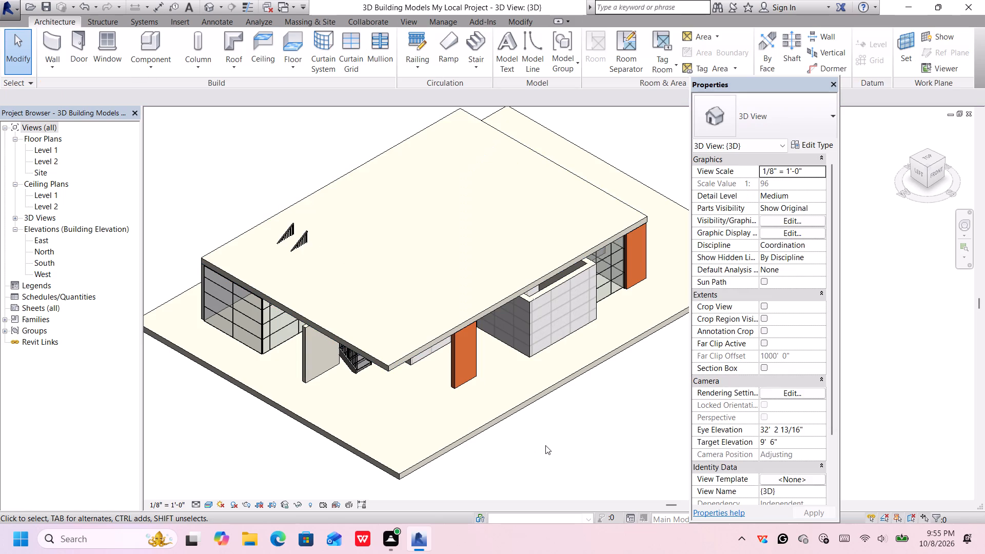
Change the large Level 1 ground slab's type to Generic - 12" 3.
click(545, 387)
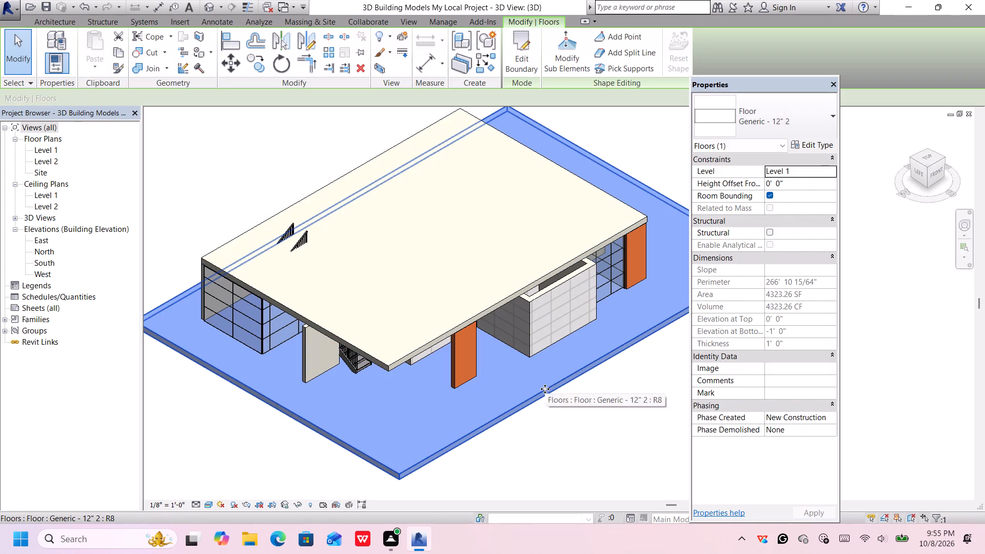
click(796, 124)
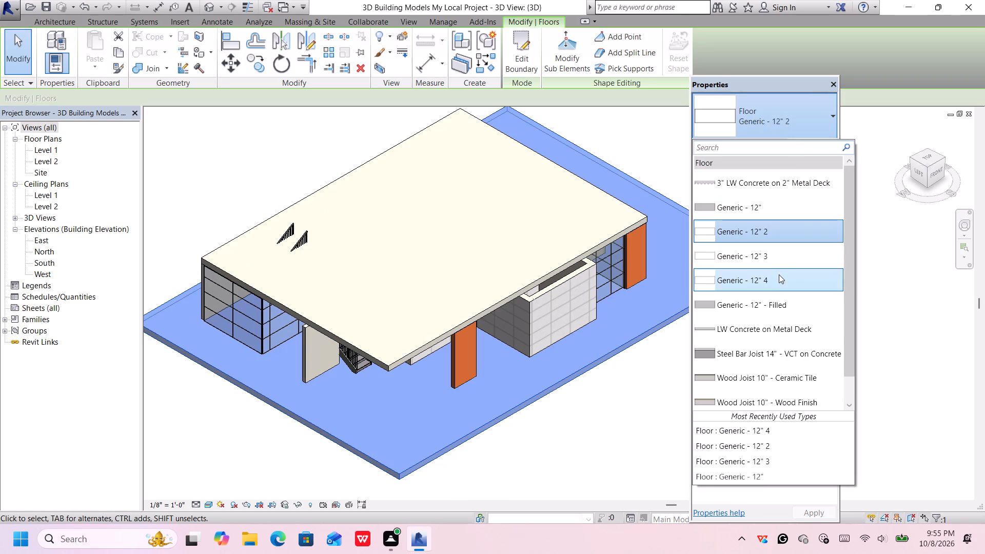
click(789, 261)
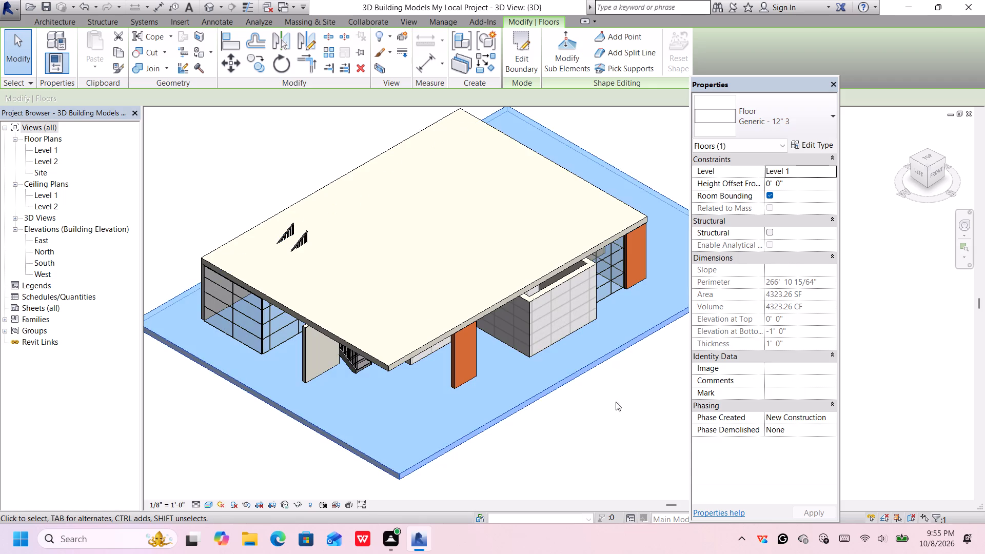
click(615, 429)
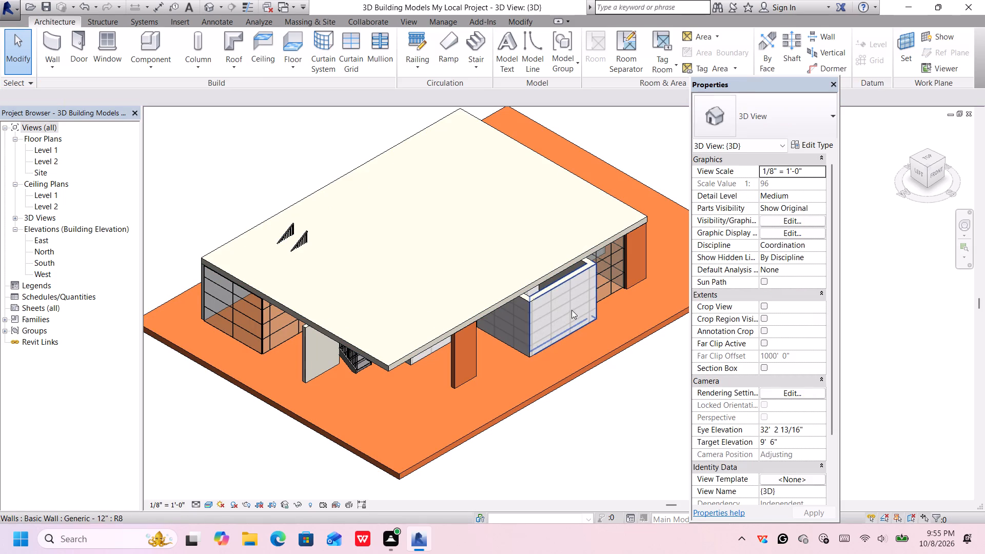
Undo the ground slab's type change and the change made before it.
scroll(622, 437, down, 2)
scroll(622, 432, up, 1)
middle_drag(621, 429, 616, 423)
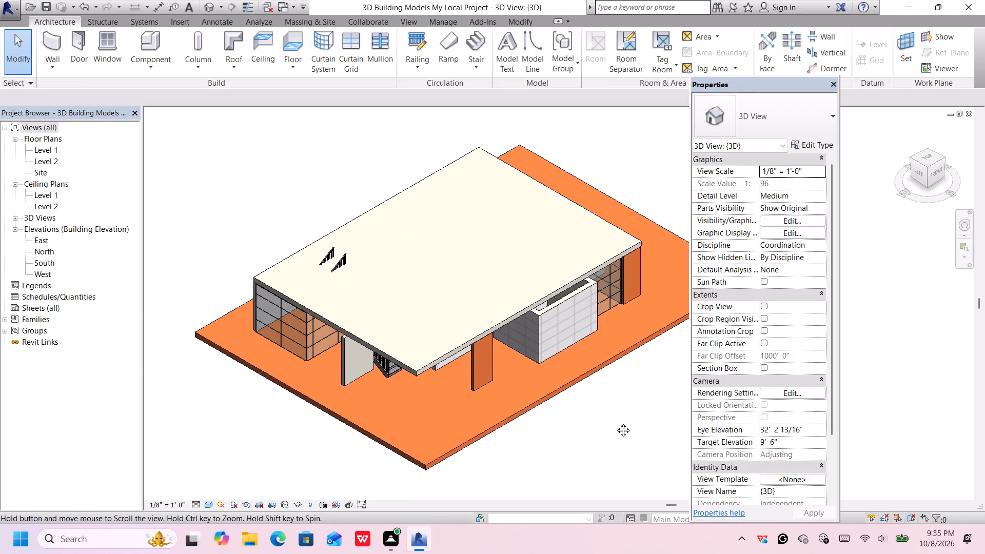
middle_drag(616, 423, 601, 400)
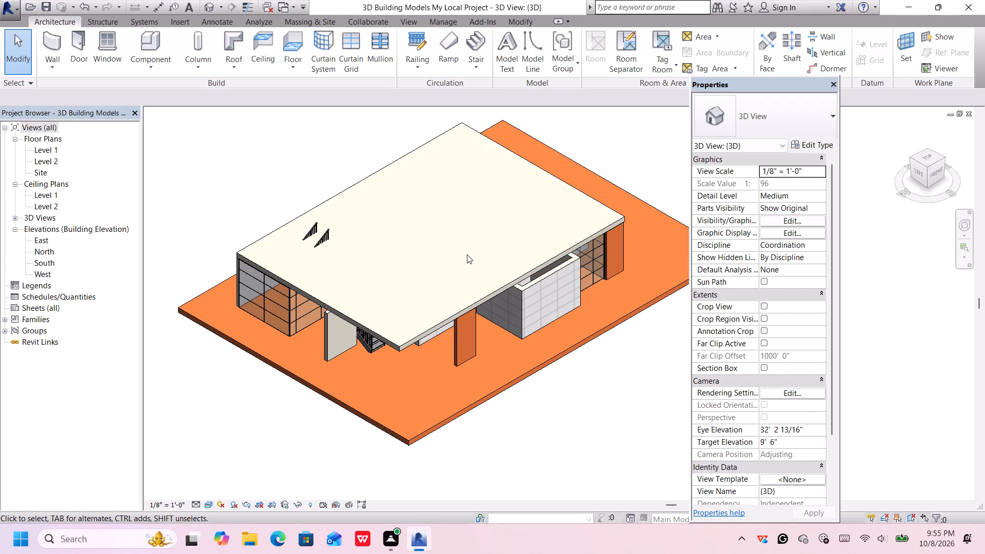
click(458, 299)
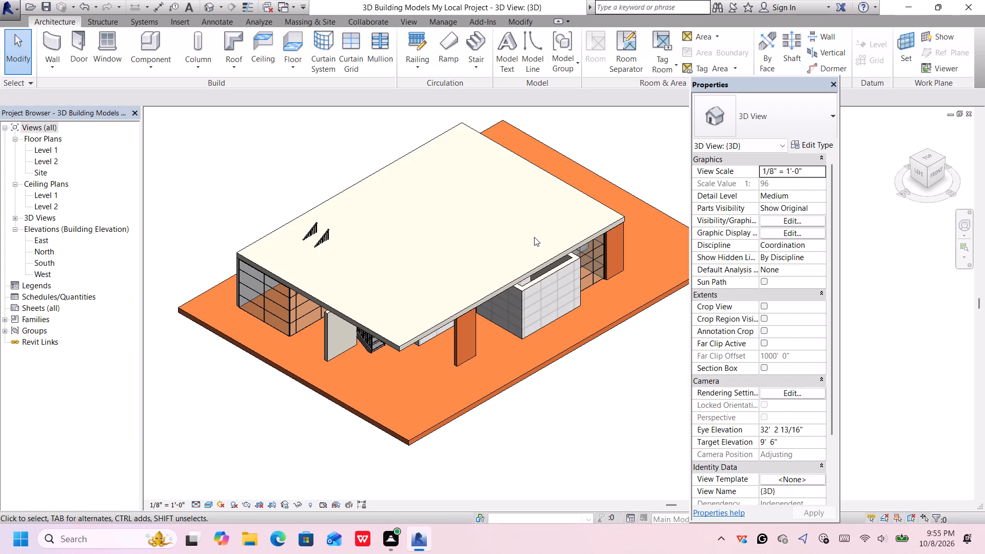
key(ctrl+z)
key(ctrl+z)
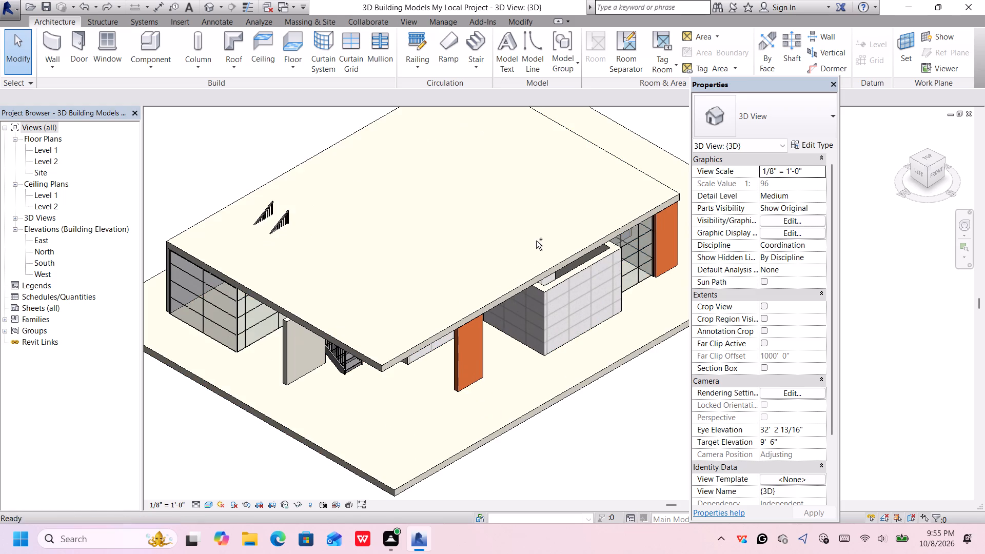
Undo the Level 2 floor's ivory type changes, its height offset and its creation, back to the open walls and stairs.
key(ctrl+z)
key(ctrl+z)
key(ctrl+z)
key(ctrl+z)
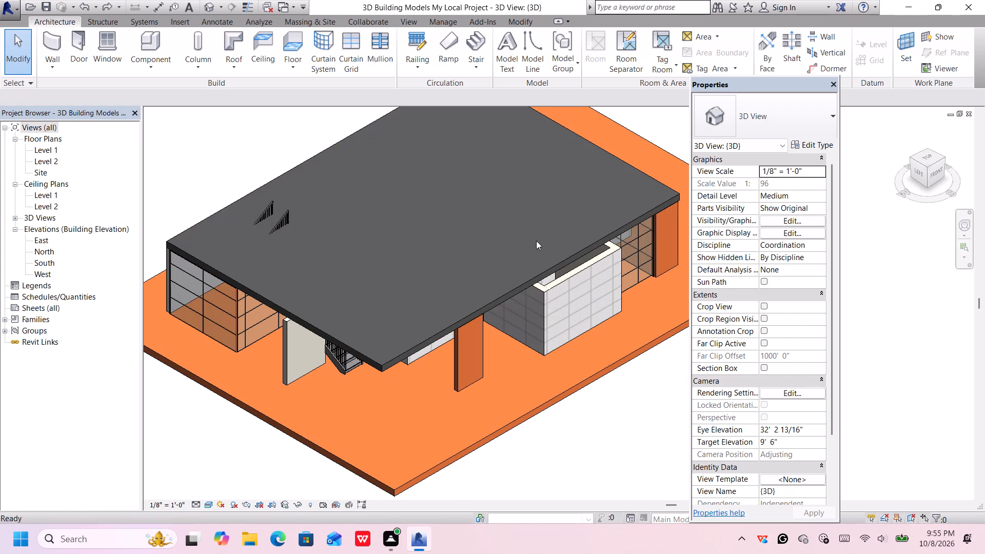
key(ctrl+z)
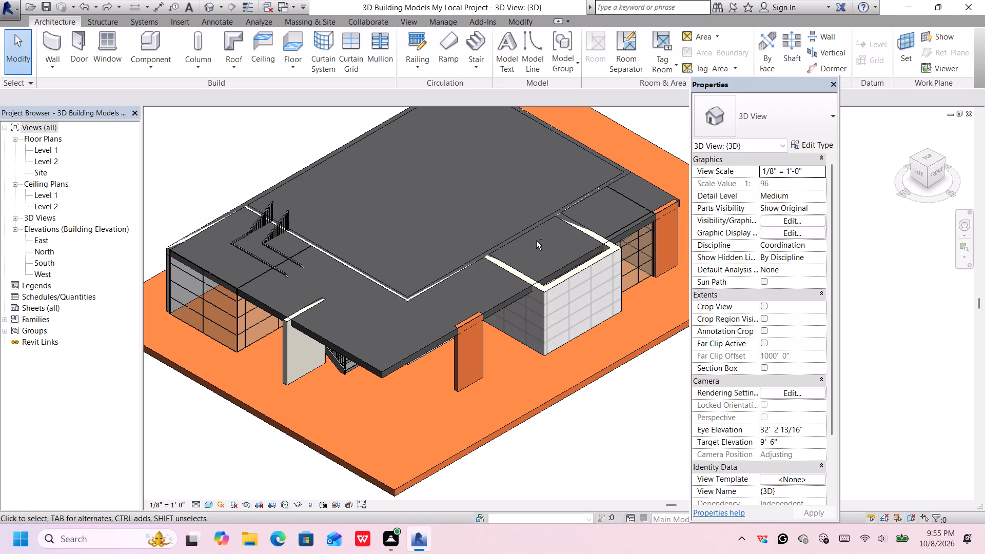
key(ctrl+z)
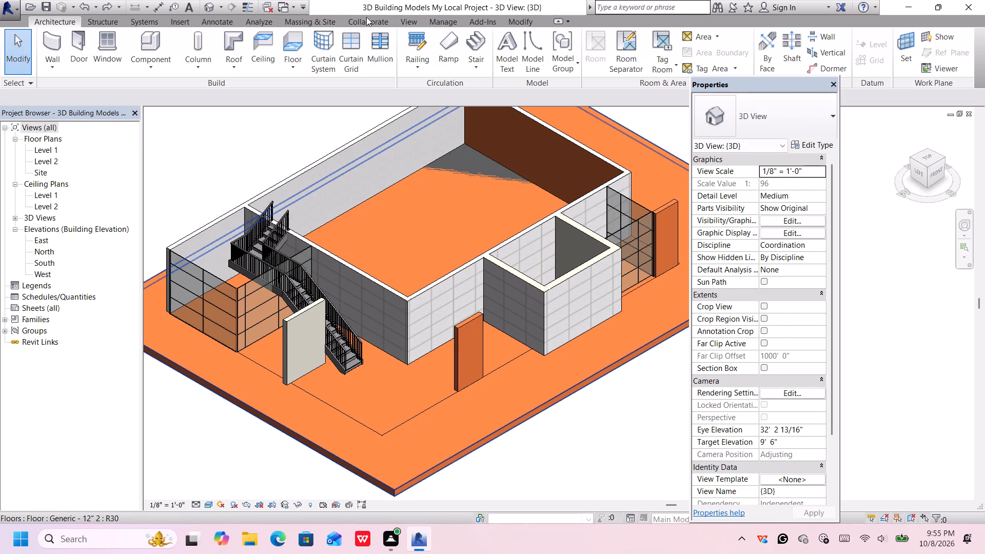
Start an architectural floor sketch in the top view with a rectangular boundary, using type Generic - 12" on Level 1.
click(929, 155)
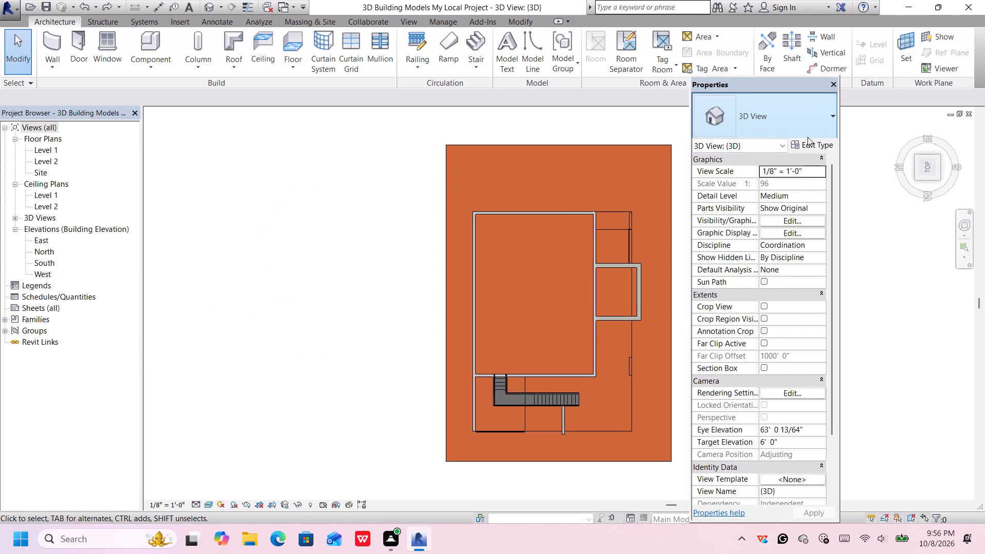
click(938, 165)
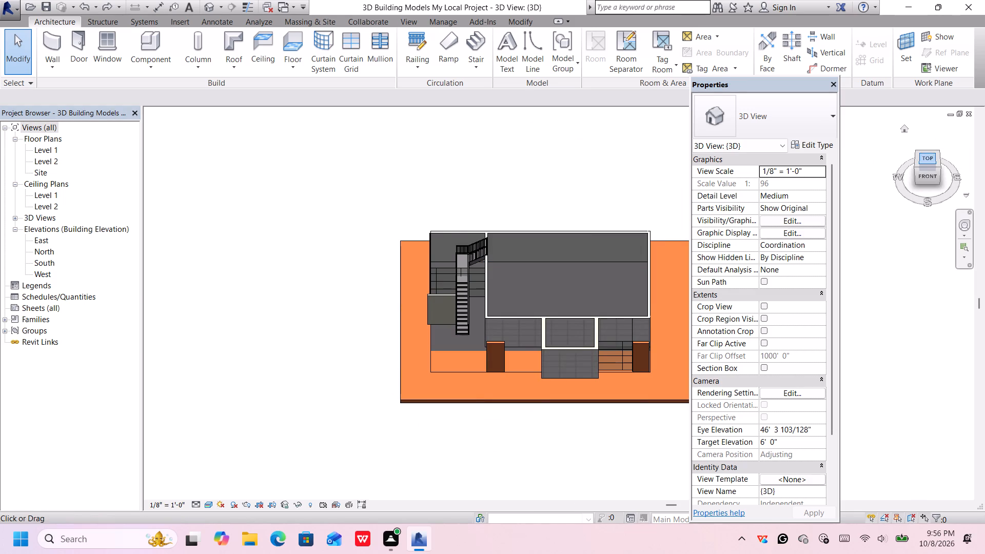
click(925, 154)
middle_drag(576, 225, 496, 185)
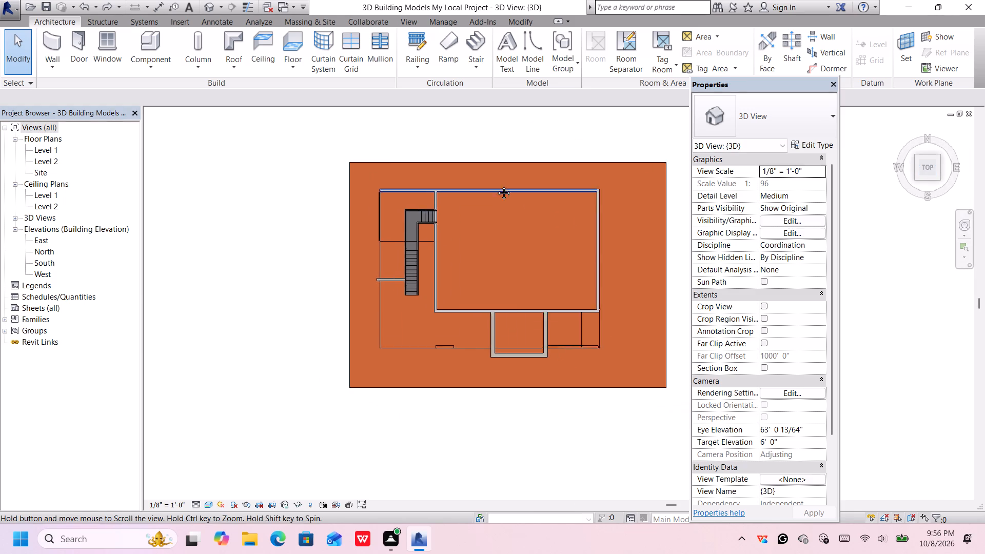
middle_drag(496, 185, 419, 172)
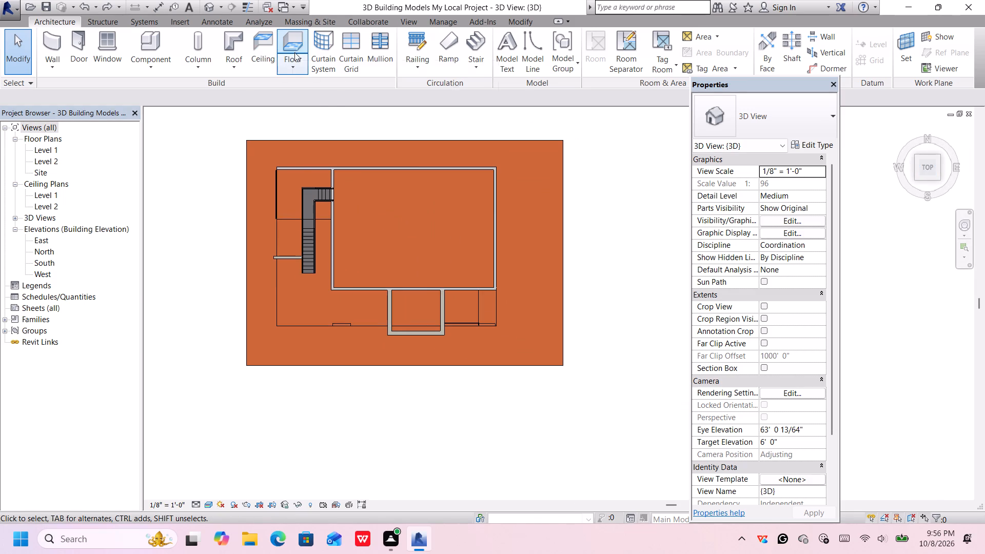
click(286, 66)
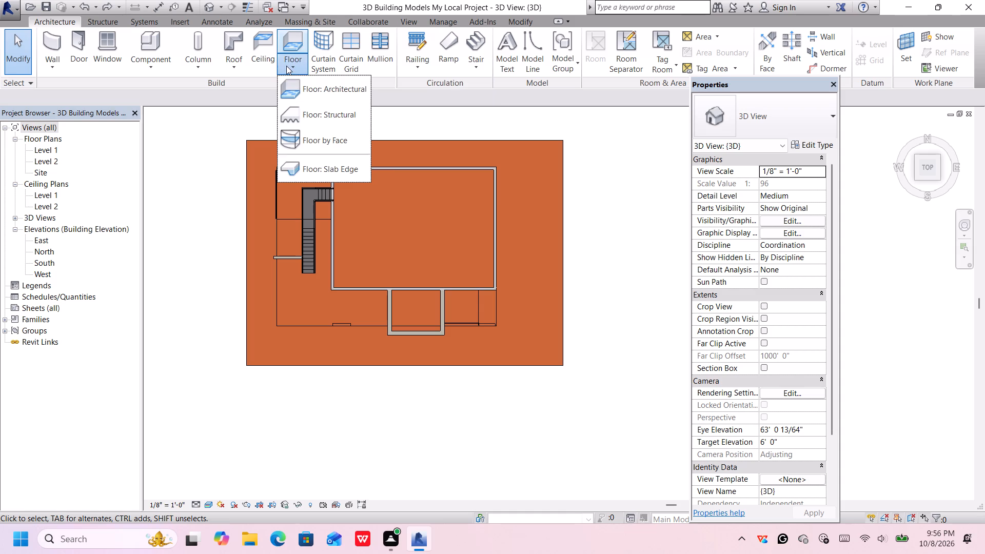
click(295, 89)
scroll(273, 168, up, 5)
middle_drag(346, 127, 315, 98)
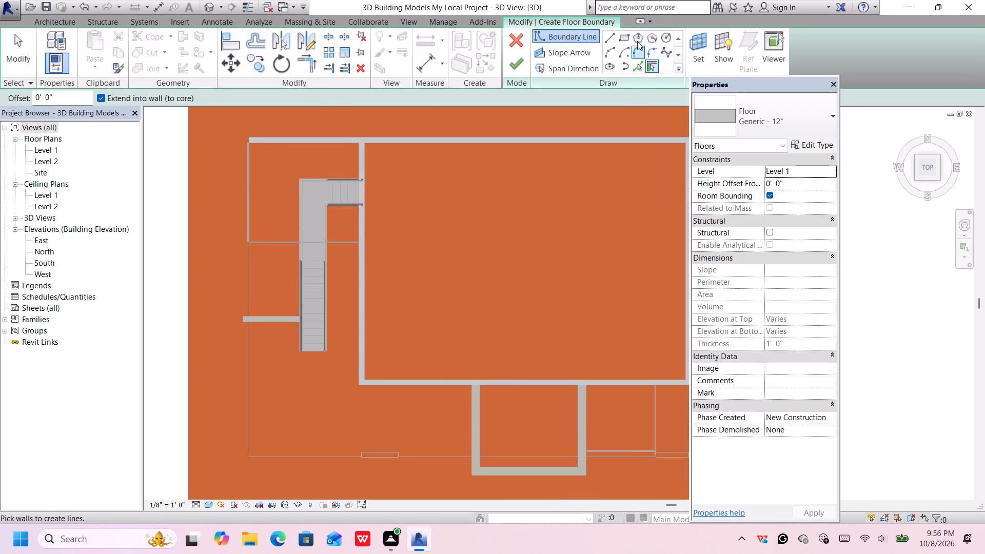
click(628, 38)
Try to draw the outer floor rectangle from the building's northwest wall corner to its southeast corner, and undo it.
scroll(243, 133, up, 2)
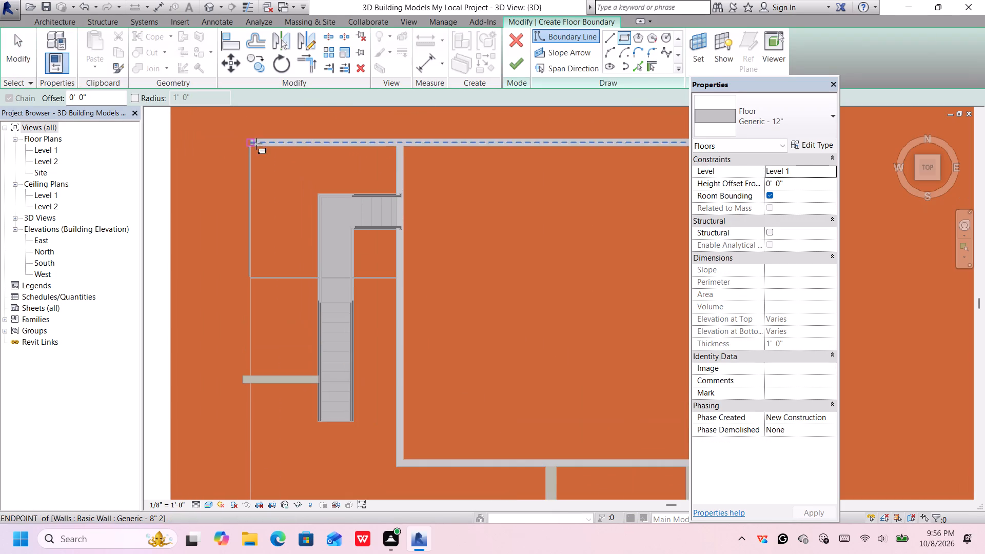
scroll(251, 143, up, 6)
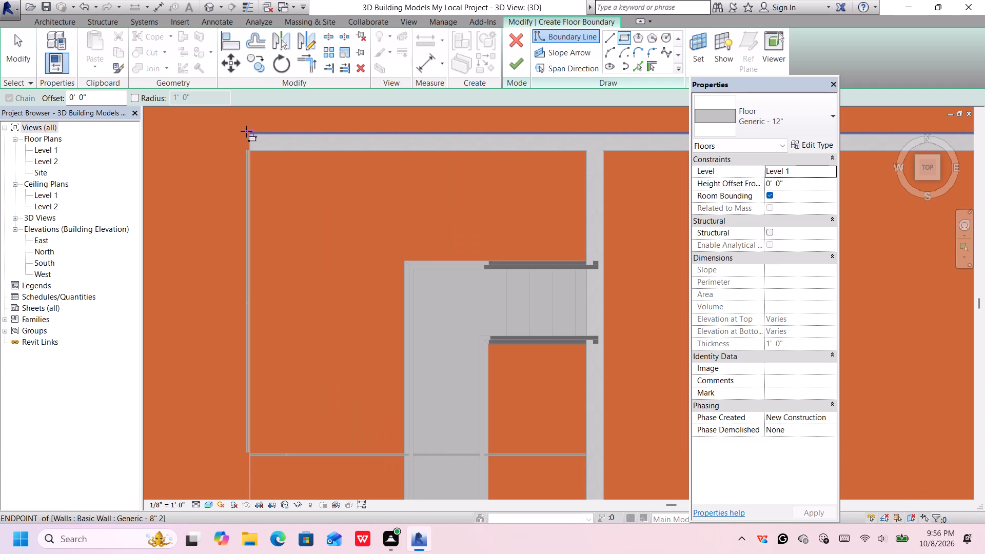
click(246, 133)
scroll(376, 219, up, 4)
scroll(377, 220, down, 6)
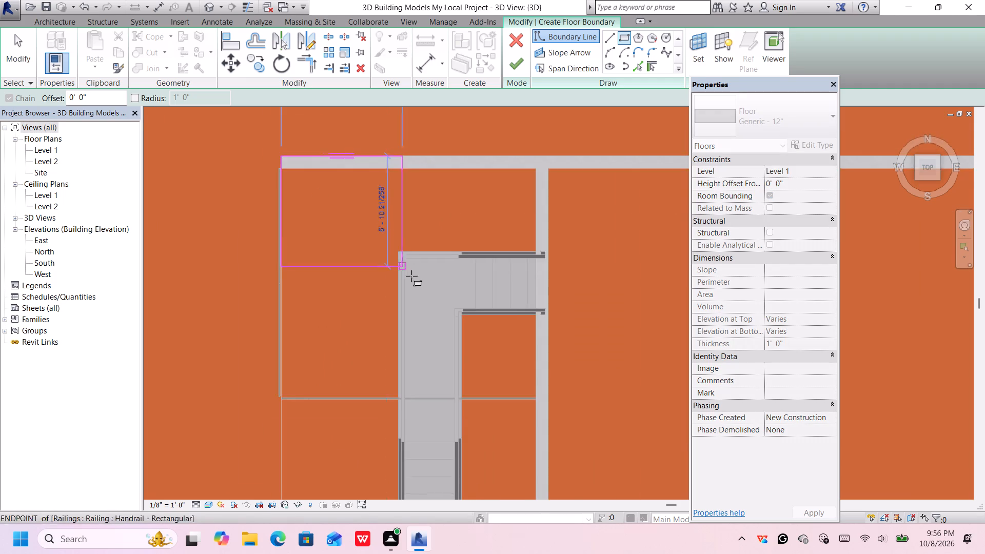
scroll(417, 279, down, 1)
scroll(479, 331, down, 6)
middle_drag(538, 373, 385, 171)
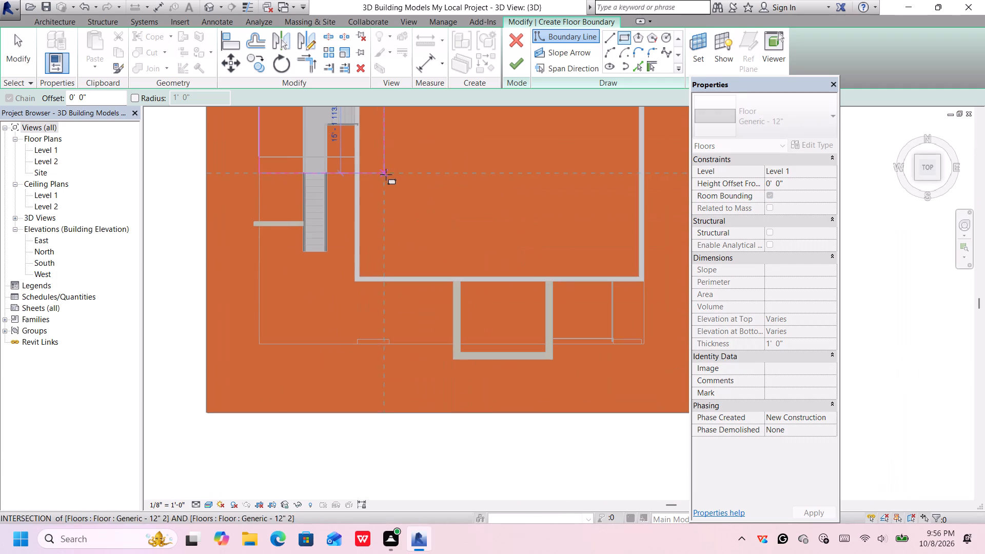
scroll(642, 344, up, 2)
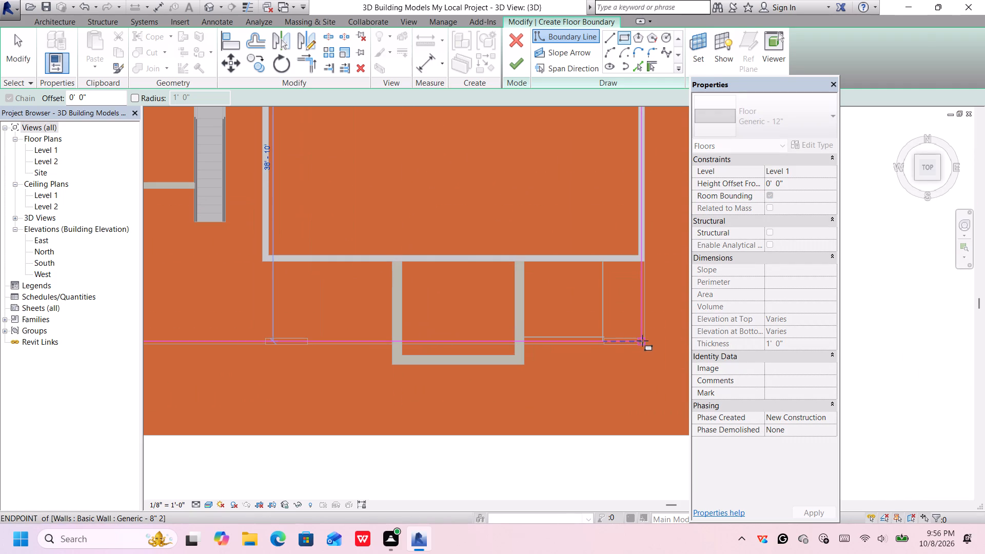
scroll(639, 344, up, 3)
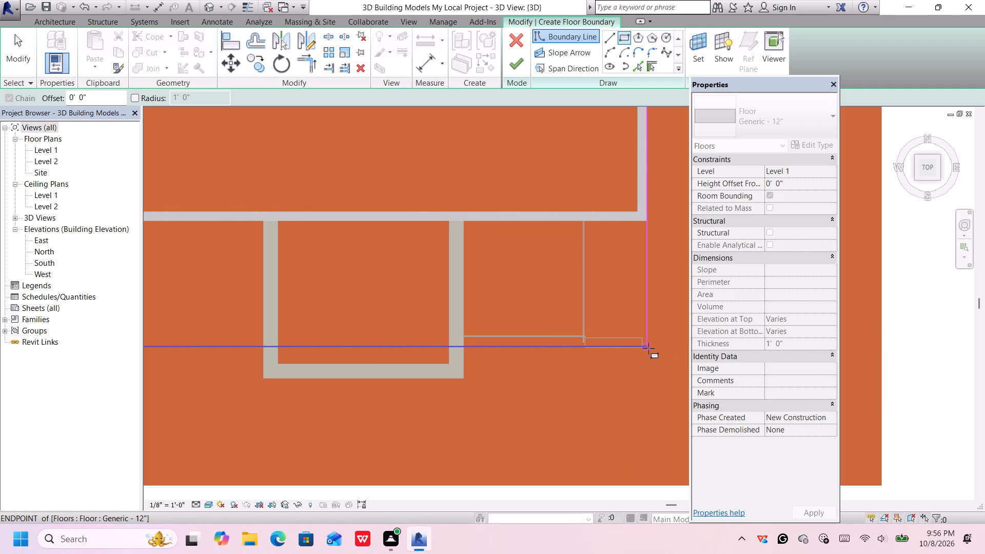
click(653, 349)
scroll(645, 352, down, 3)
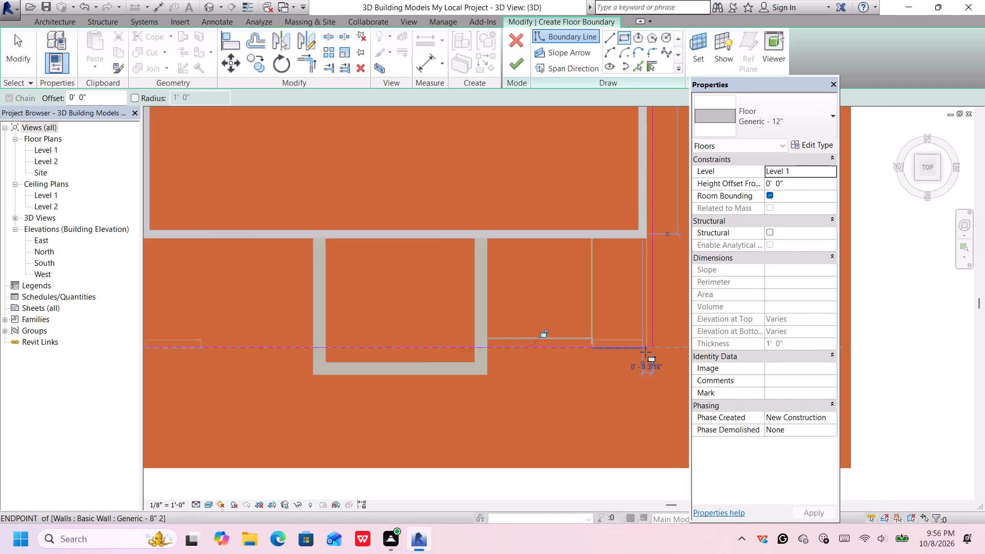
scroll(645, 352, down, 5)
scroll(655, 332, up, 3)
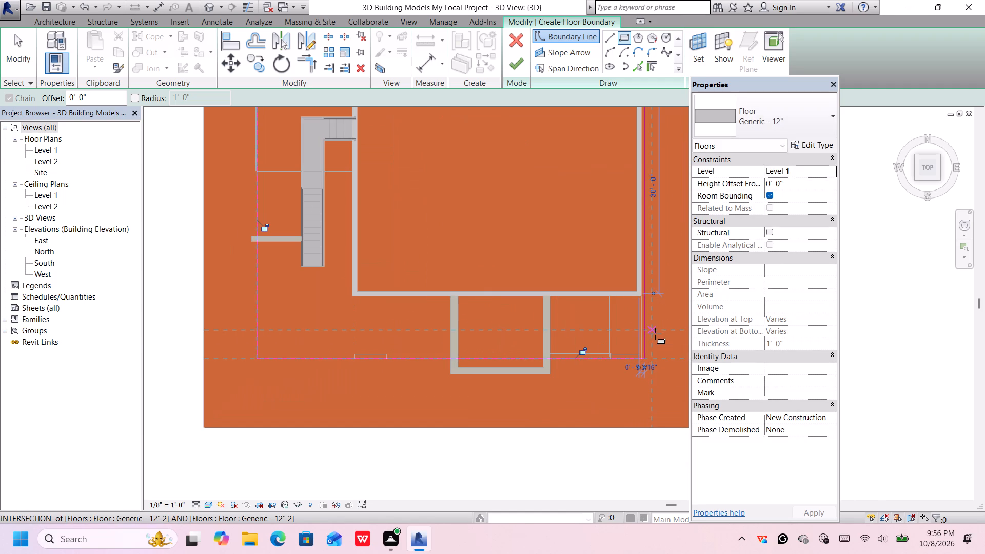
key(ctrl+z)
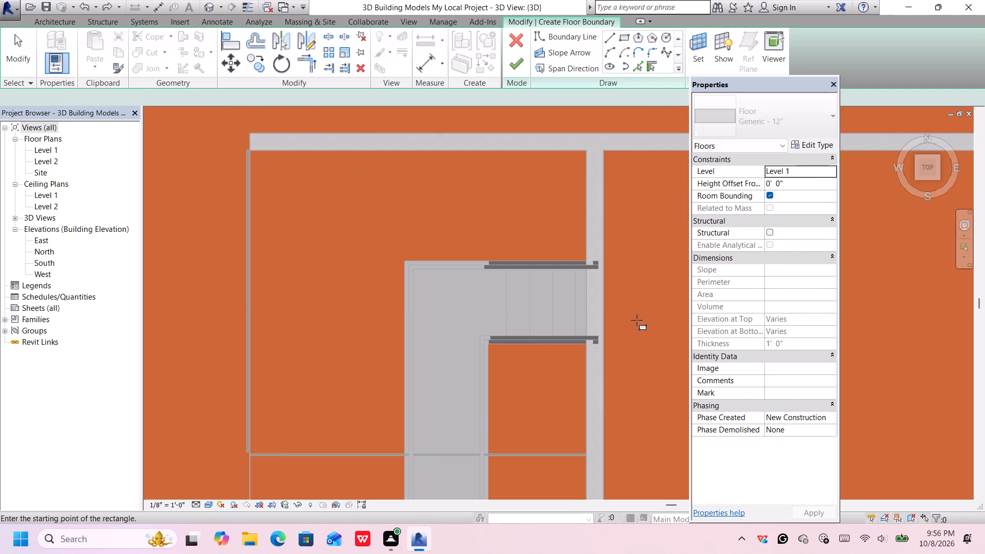
Draw the outer floor rectangle, about 39'-1" deep, from the northwest wall corner to the southeast corner of the building's base outline.
click(247, 132)
scroll(340, 193, up, 1)
scroll(349, 201, down, 3)
scroll(378, 242, down, 6)
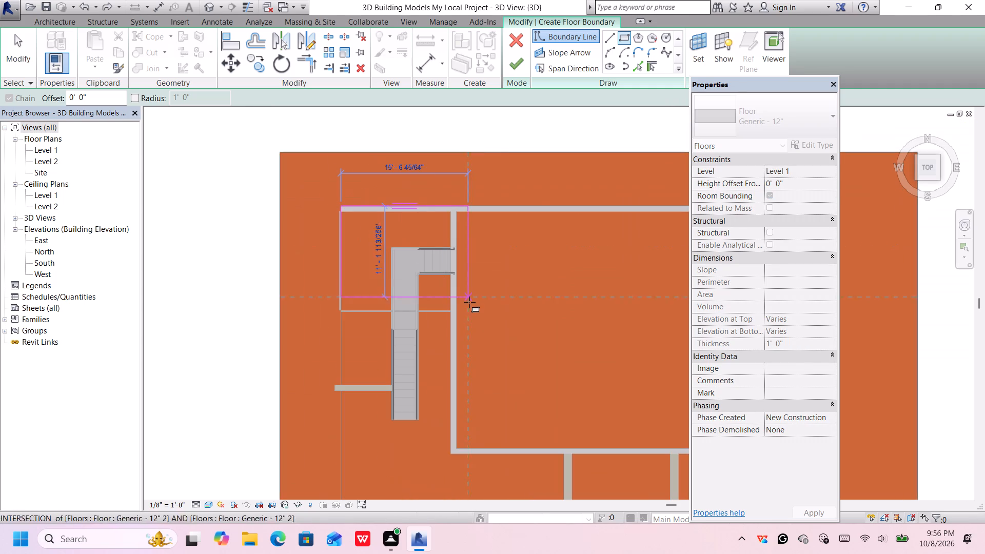
middle_drag(497, 334, 358, 180)
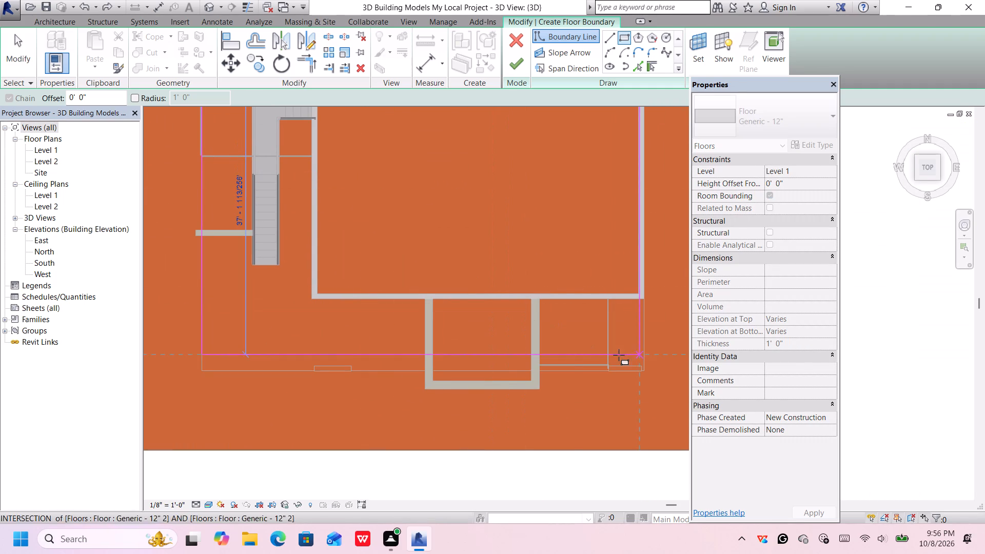
scroll(647, 370, up, 1)
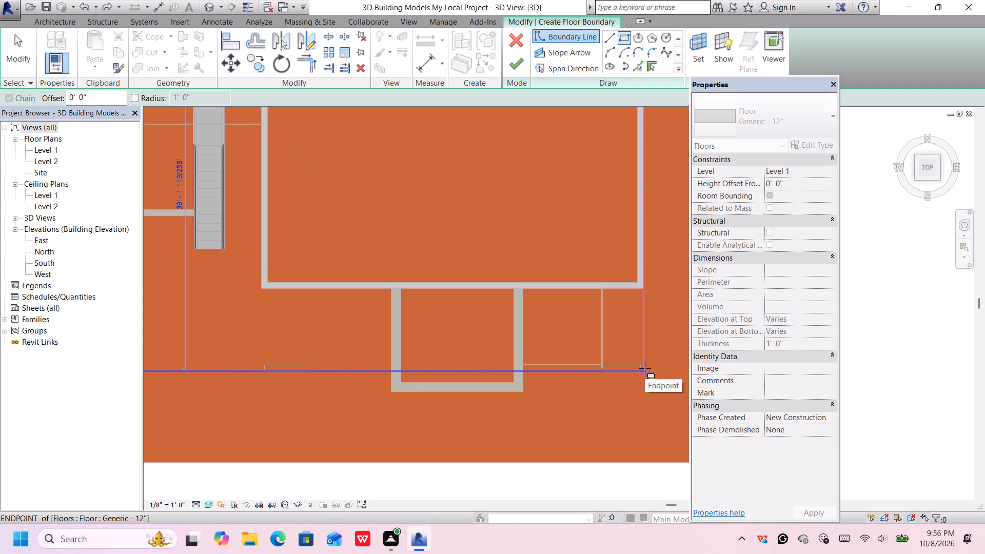
click(645, 367)
scroll(585, 197, down, 2)
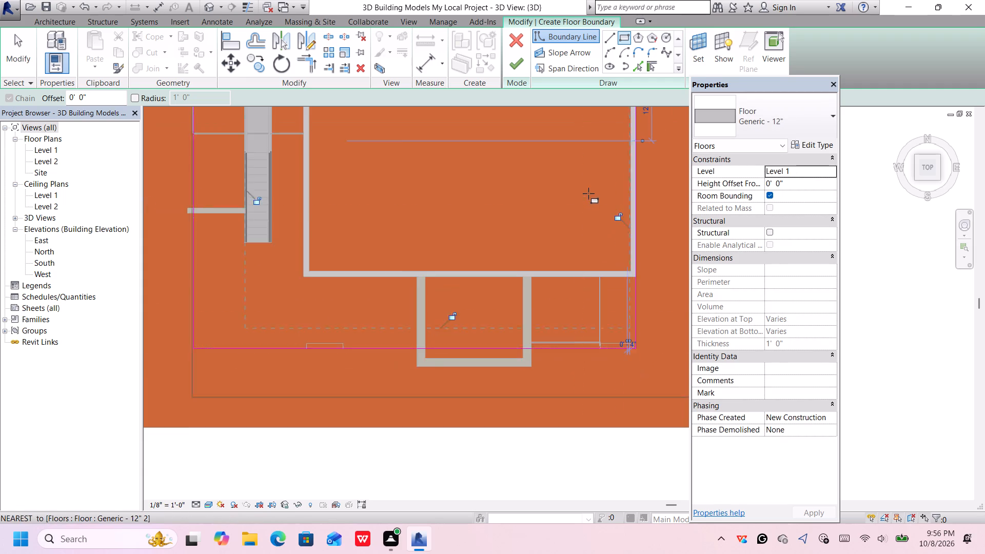
scroll(588, 193, down, 1)
middle_drag(594, 188, 621, 222)
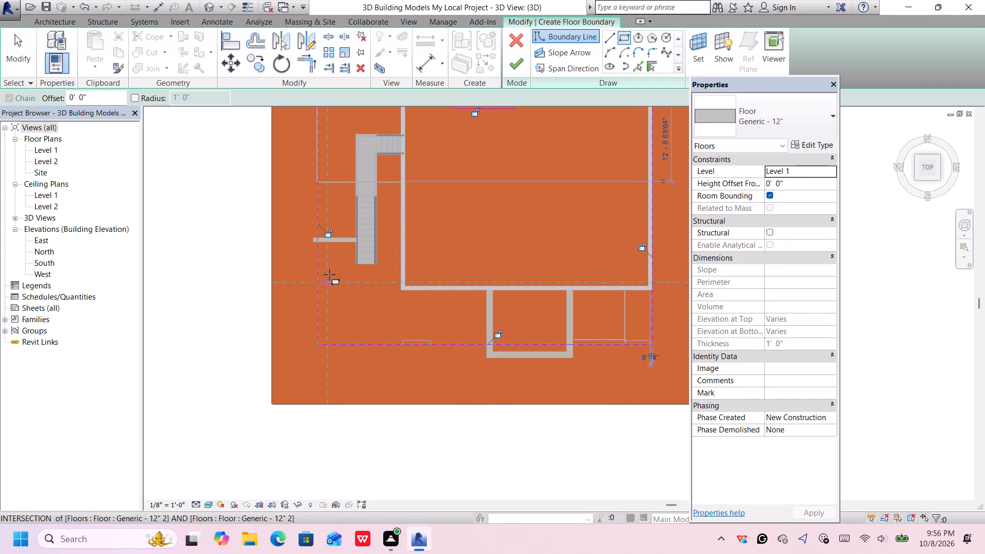
Sketch a rectangular opening about 12'-3" by 15'-11" between the short west wall and the southern orange wall, and finish the floor.
scroll(329, 274, up, 2)
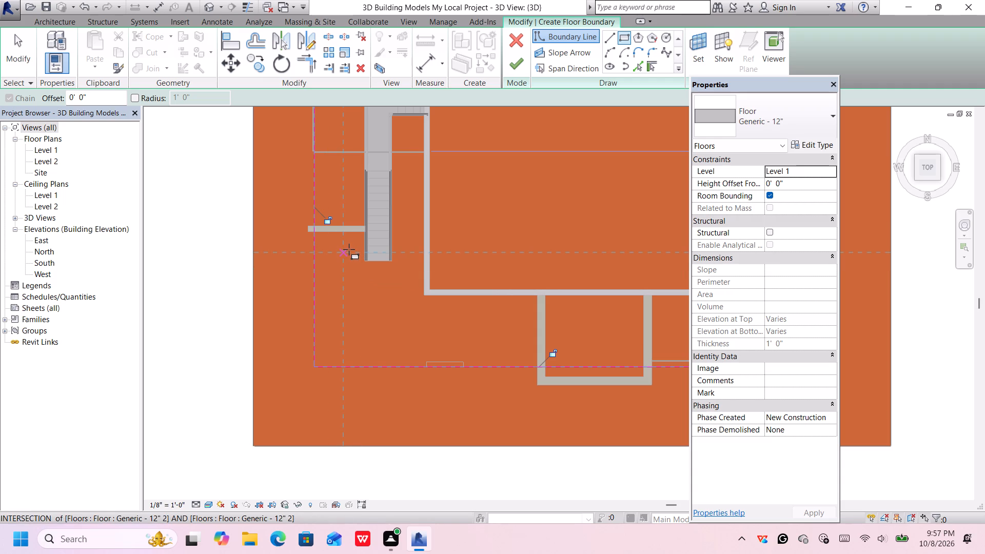
scroll(334, 245, up, 3)
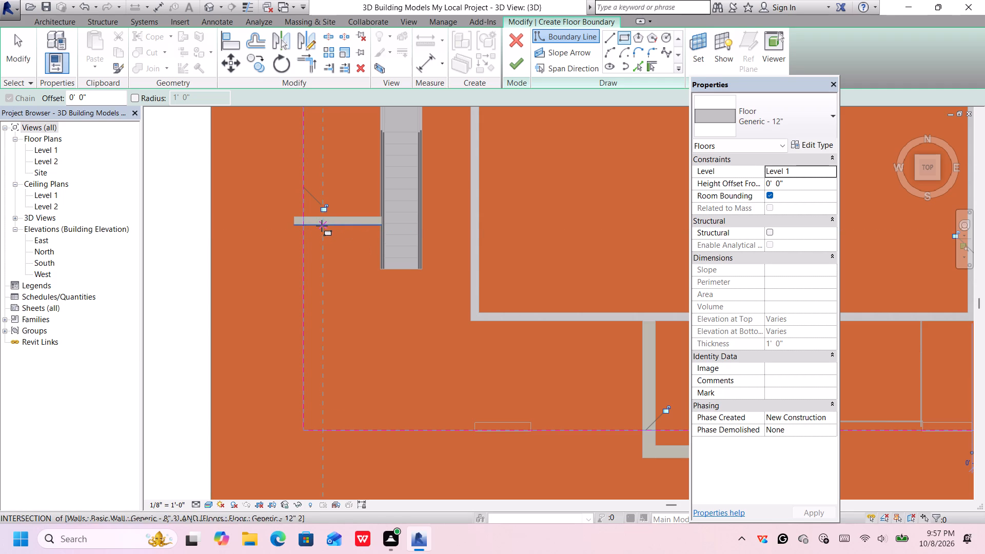
click(322, 225)
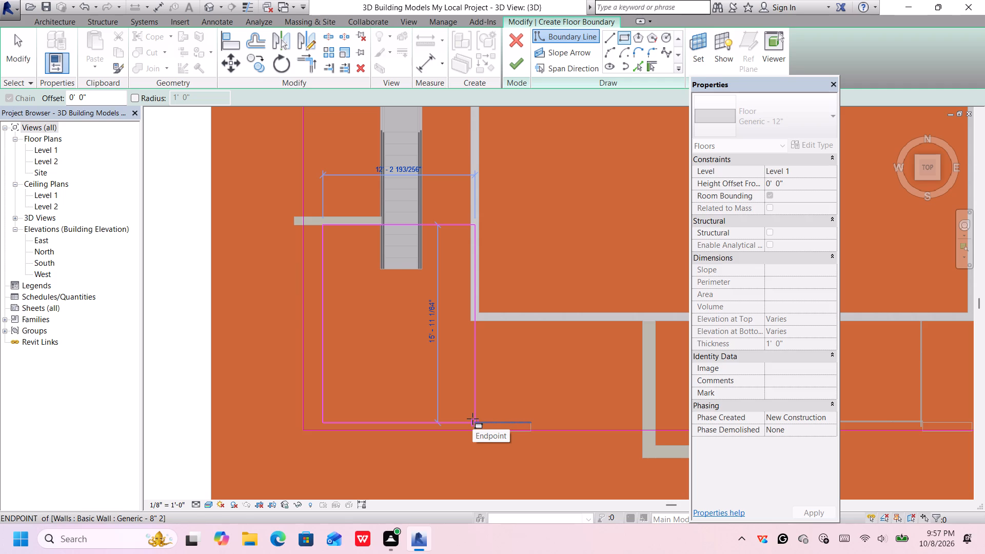
click(472, 419)
scroll(524, 300, down, 2)
scroll(525, 296, up, 2)
scroll(525, 296, down, 1)
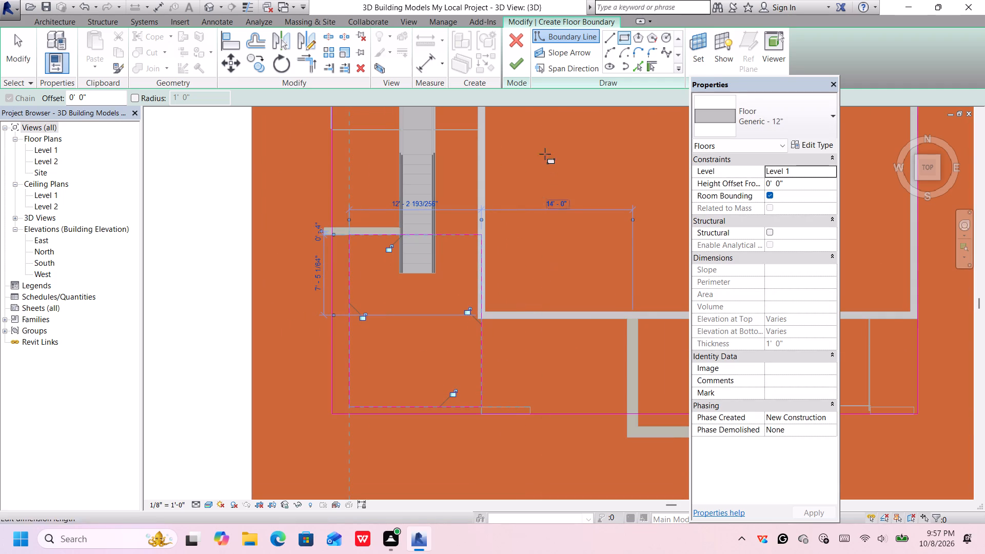
click(509, 63)
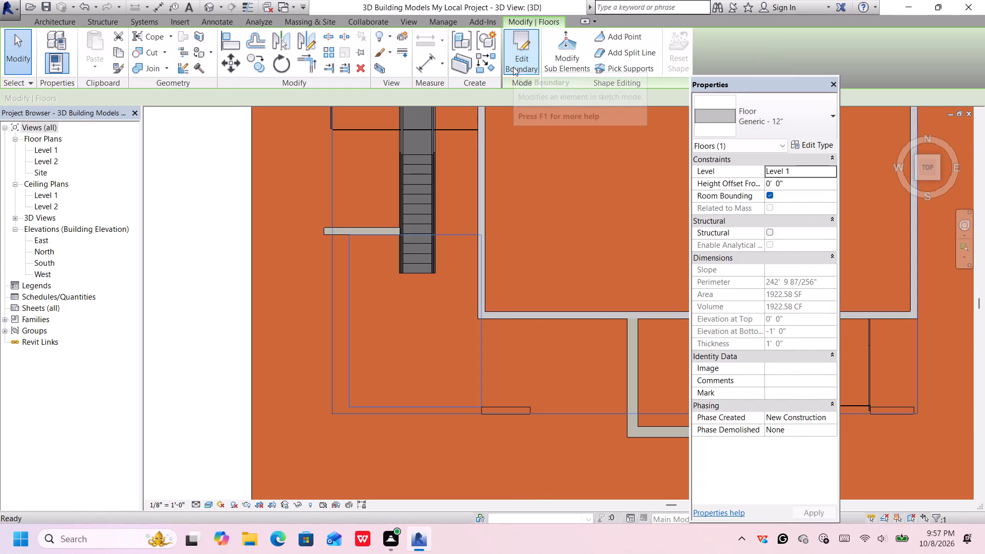
Place the new floor on Level 2 with a height offset of 1'.
click(825, 173)
click(830, 172)
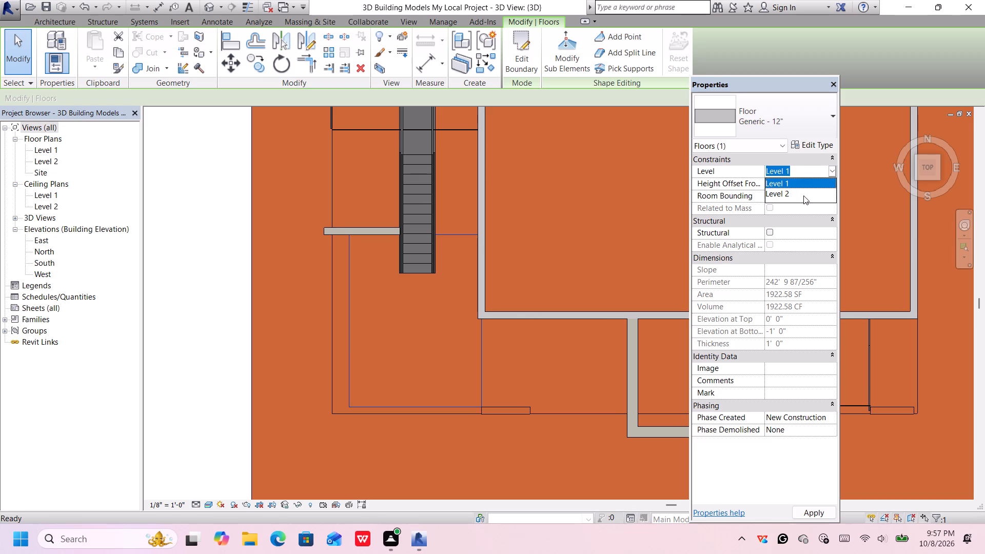
click(803, 196)
click(801, 186)
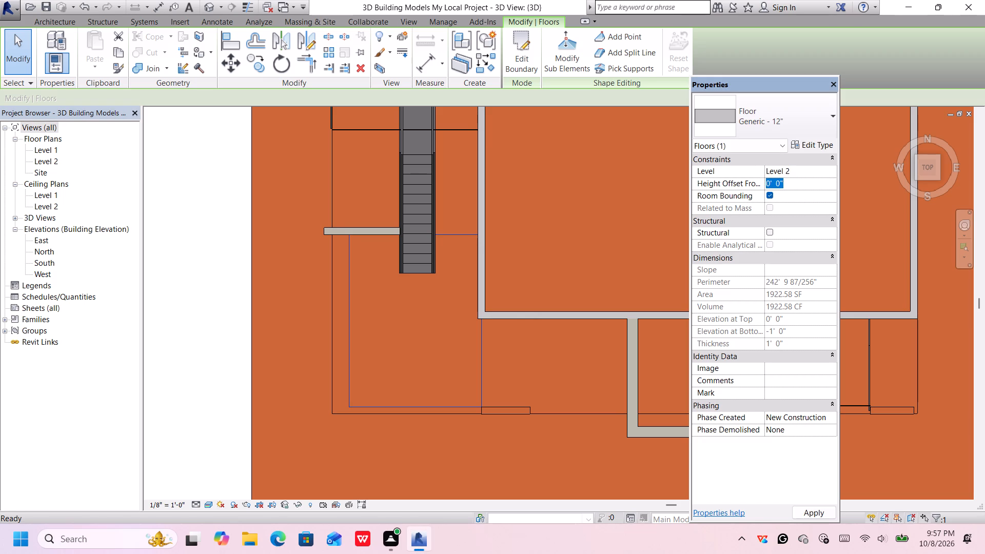
key(BackSpace)
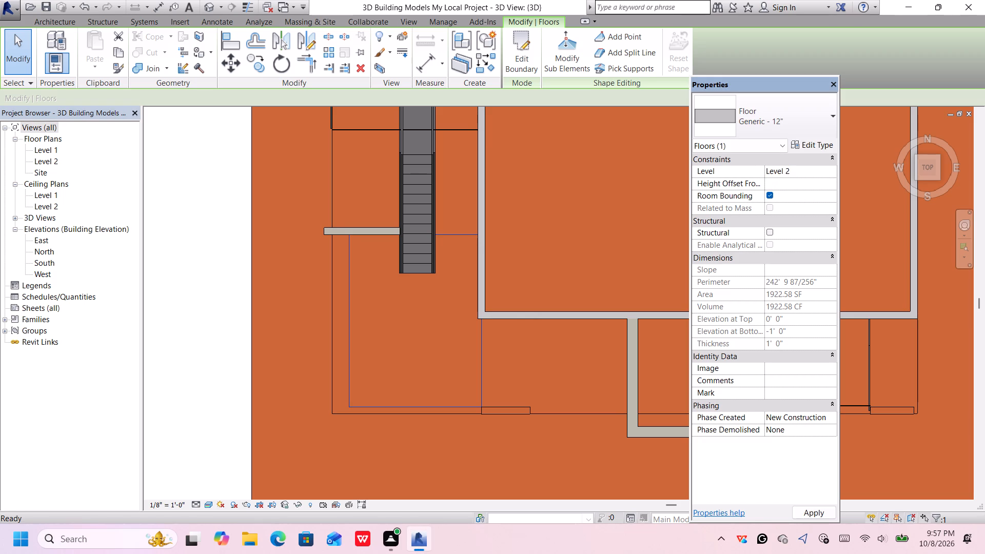
text(1')
key(Return)
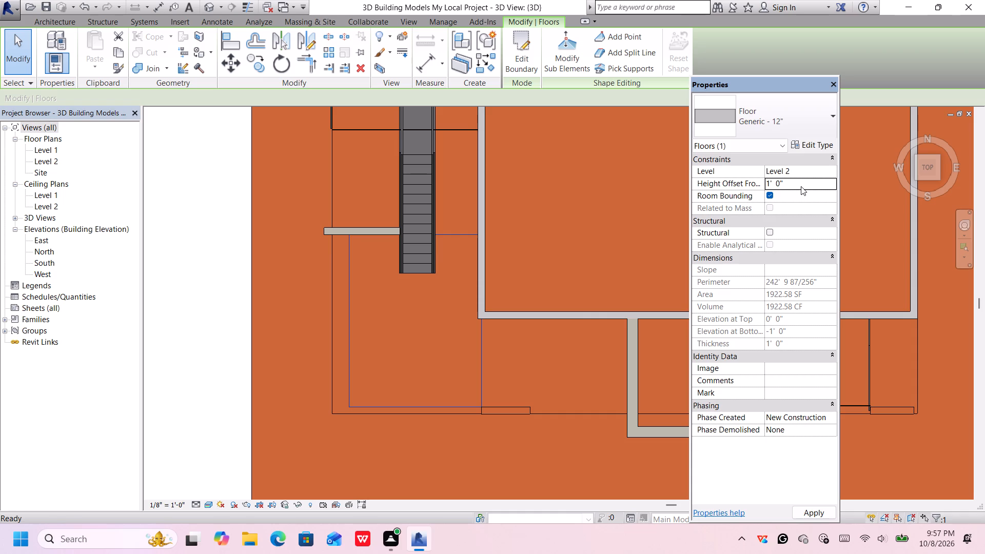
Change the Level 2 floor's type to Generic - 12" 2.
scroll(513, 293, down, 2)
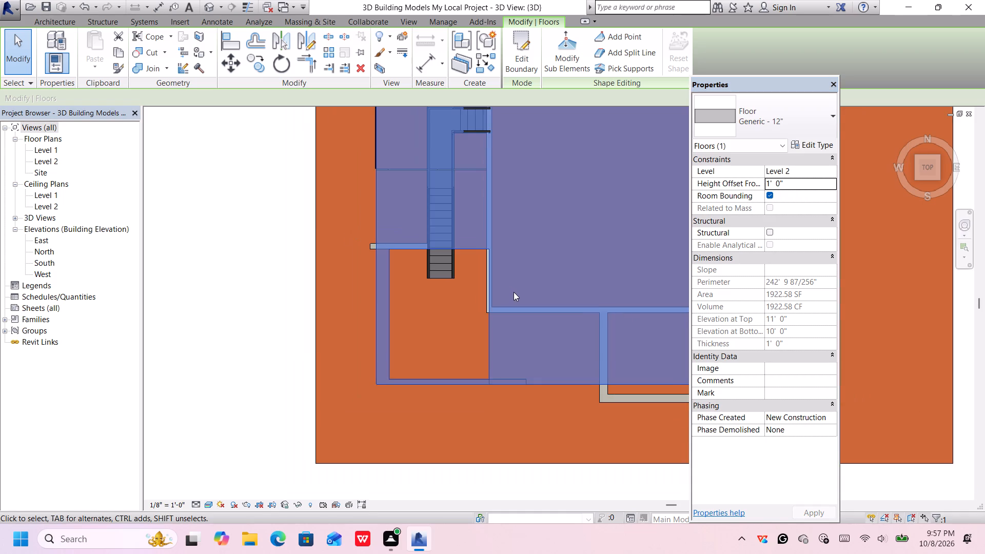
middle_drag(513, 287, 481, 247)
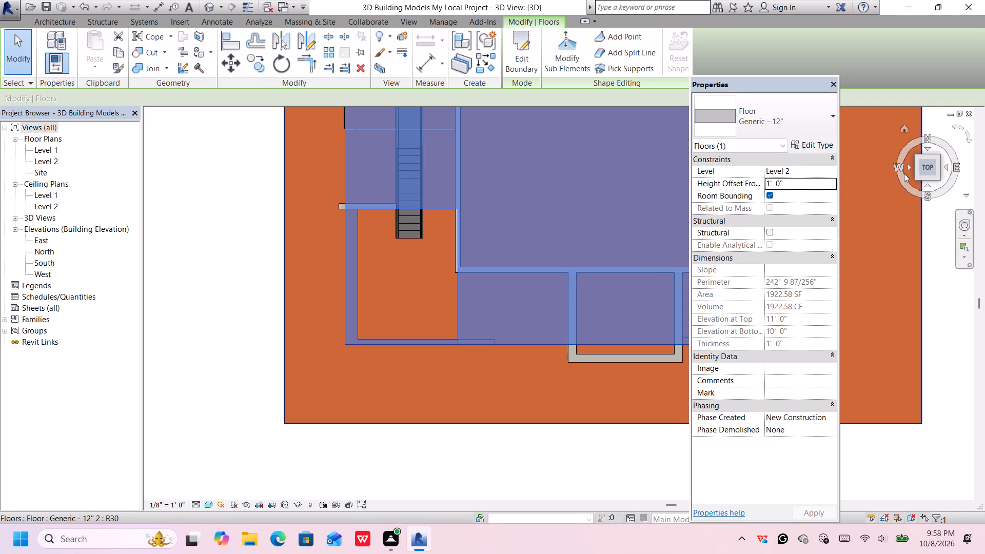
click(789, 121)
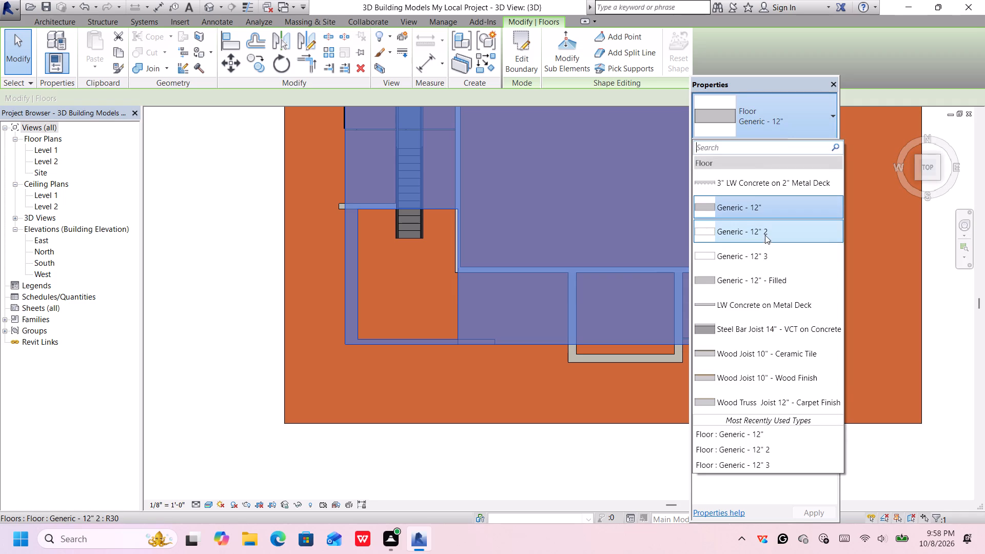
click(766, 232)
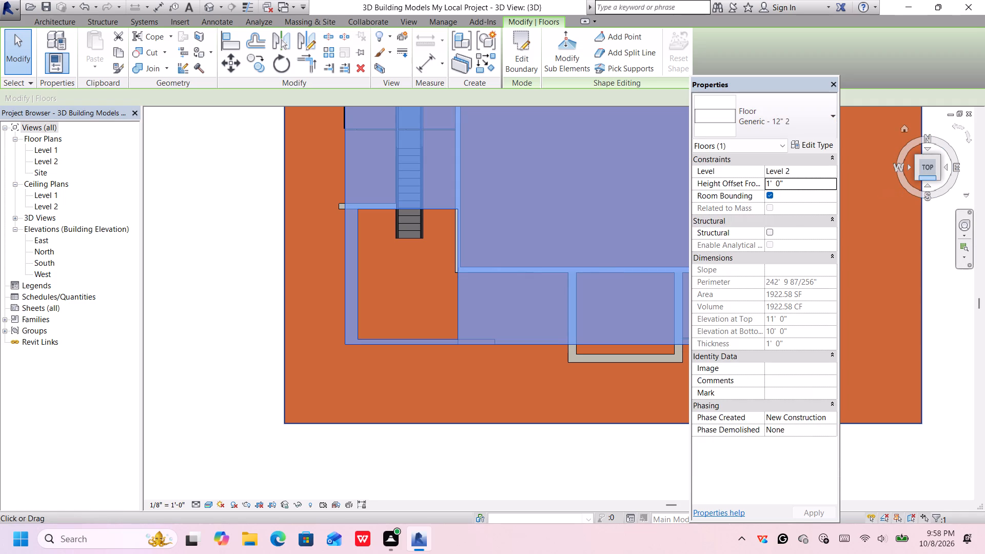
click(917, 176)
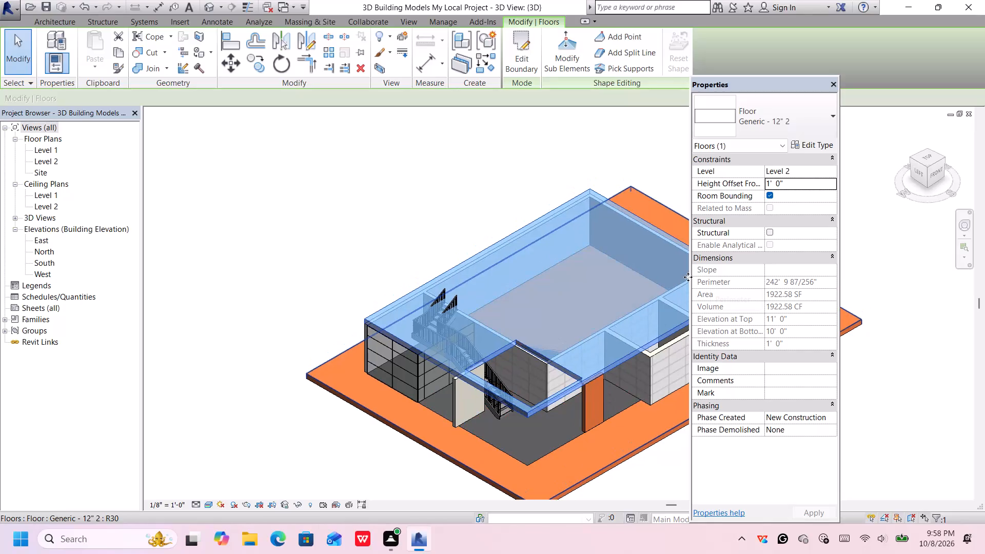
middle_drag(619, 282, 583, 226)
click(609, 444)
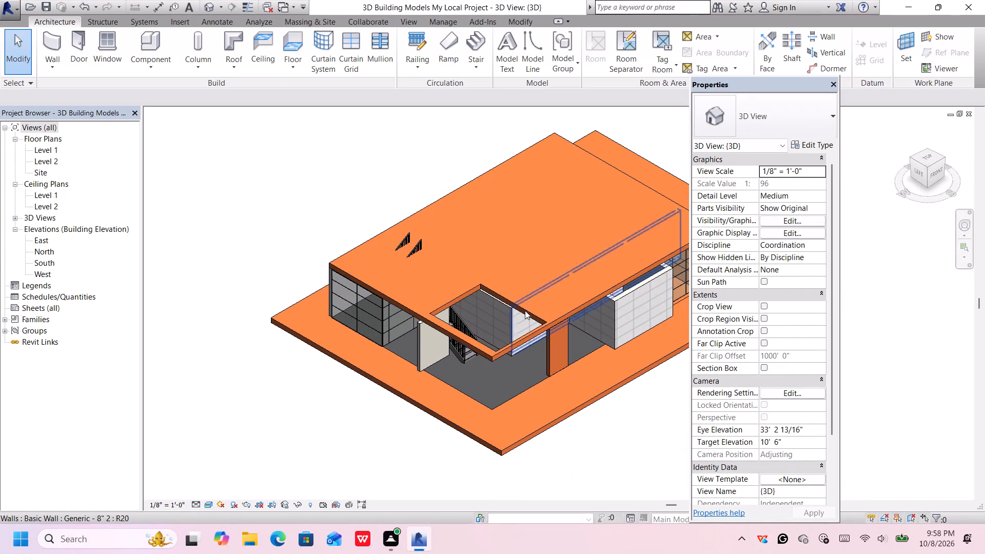
Delete the Level 1 Generic - 12" floor that lies under the building's rooms.
click(540, 301)
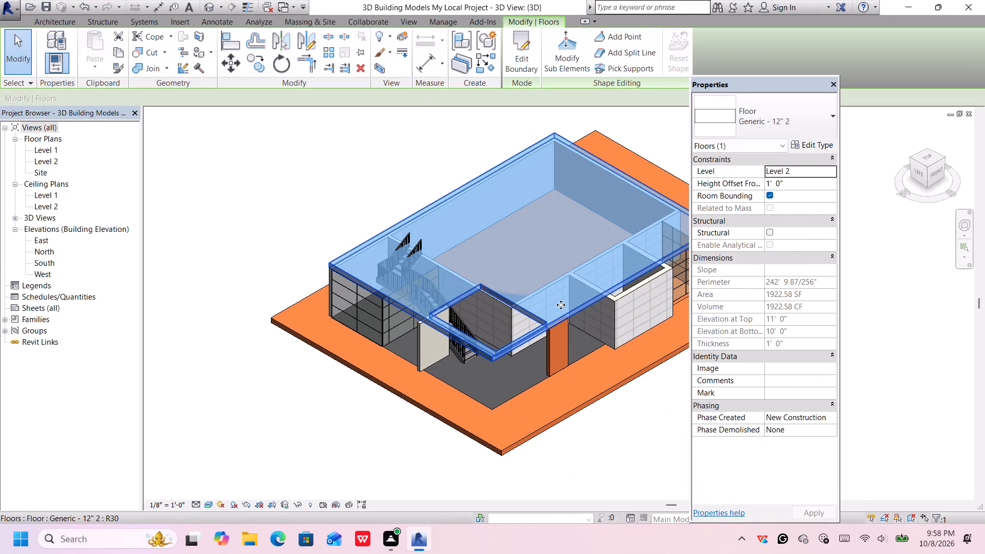
middle_drag(542, 344, 517, 313)
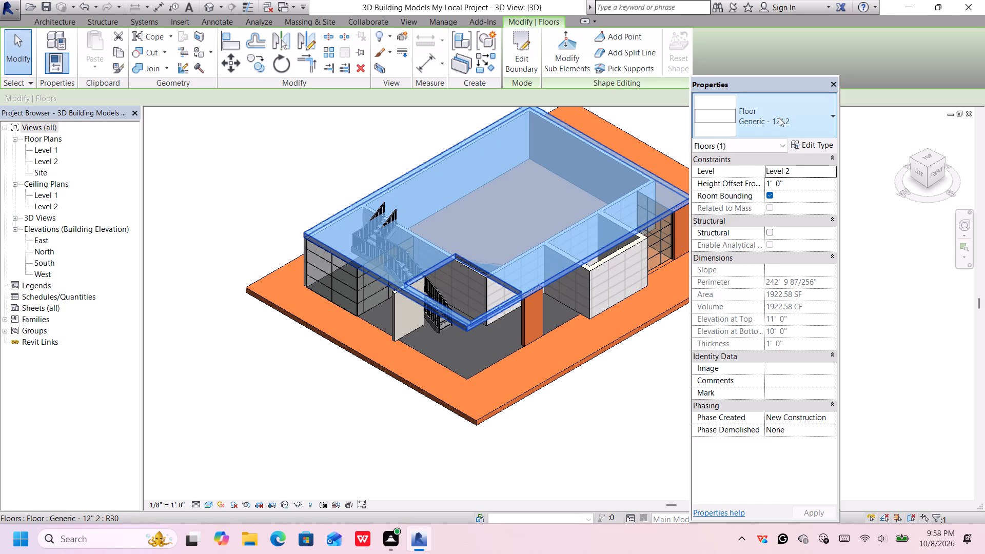
click(494, 361)
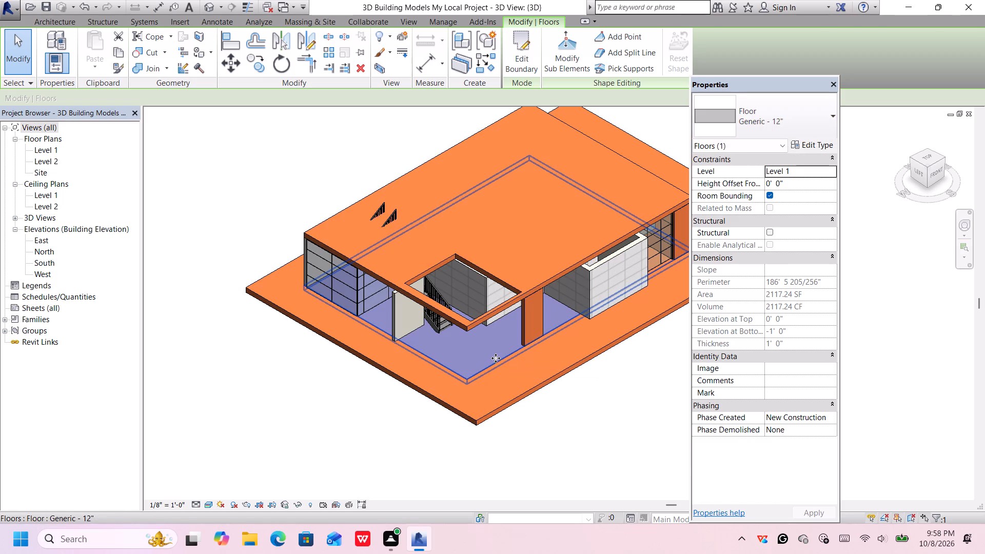
key(Delete)
Change the Level 2 floor's type to Generic - 12" 3.
click(526, 276)
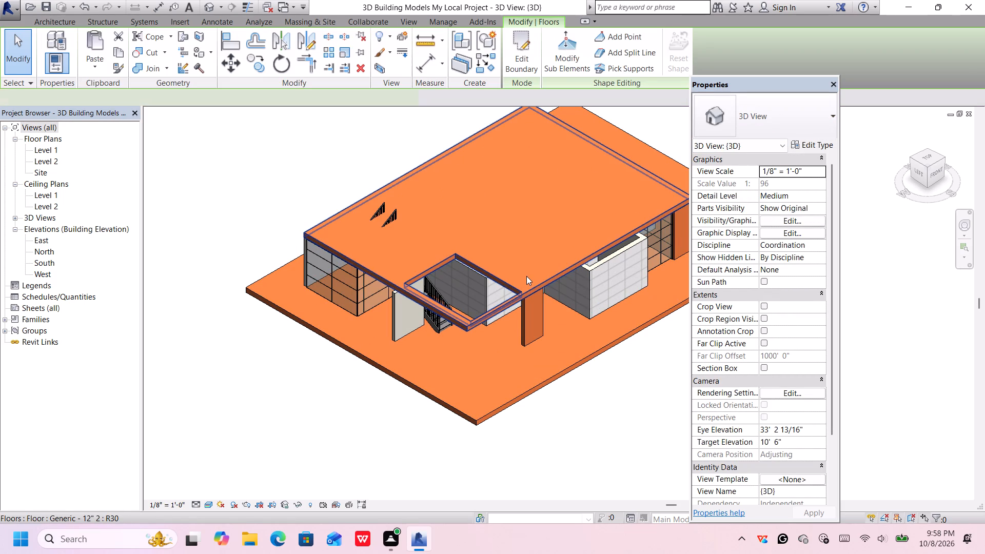
click(728, 118)
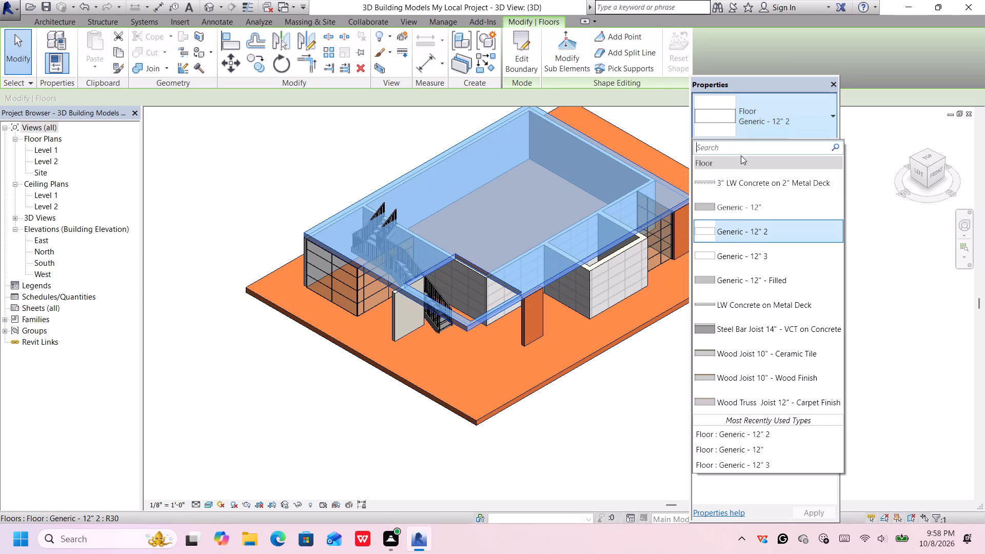
click(748, 261)
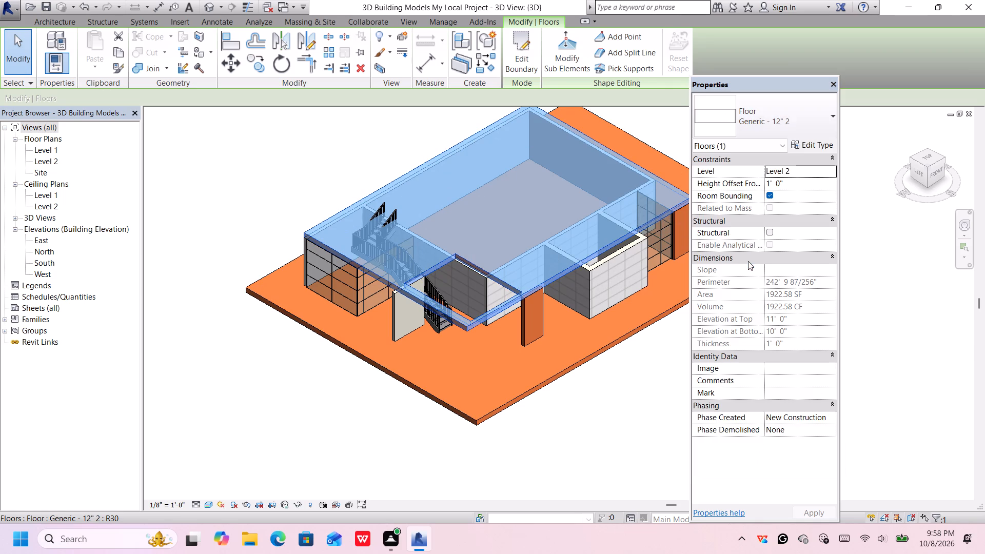
click(639, 375)
click(811, 113)
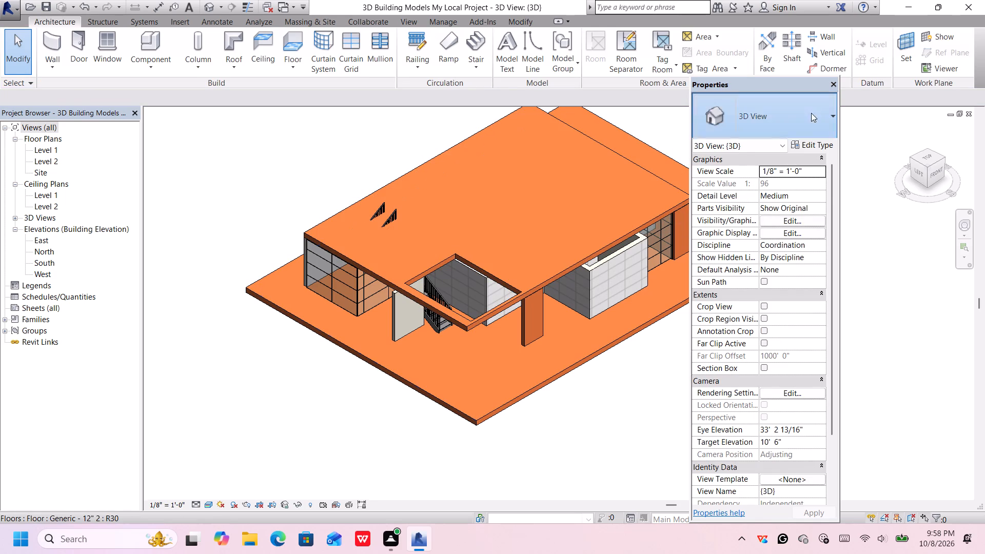
click(863, 211)
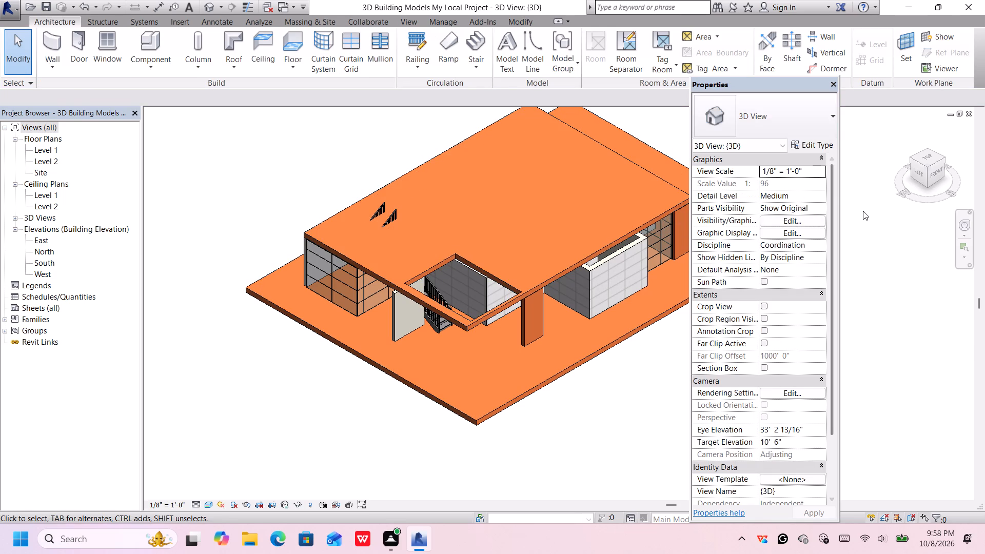
Set the structure layer material of the Level 2 floor's type to Laminate, Ivory, Matte.
click(620, 192)
click(803, 149)
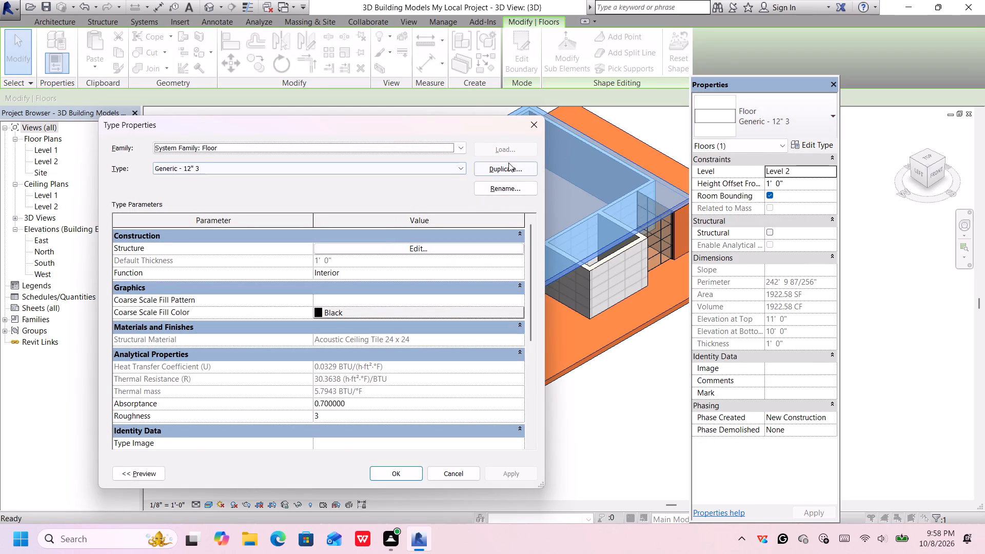
click(404, 251)
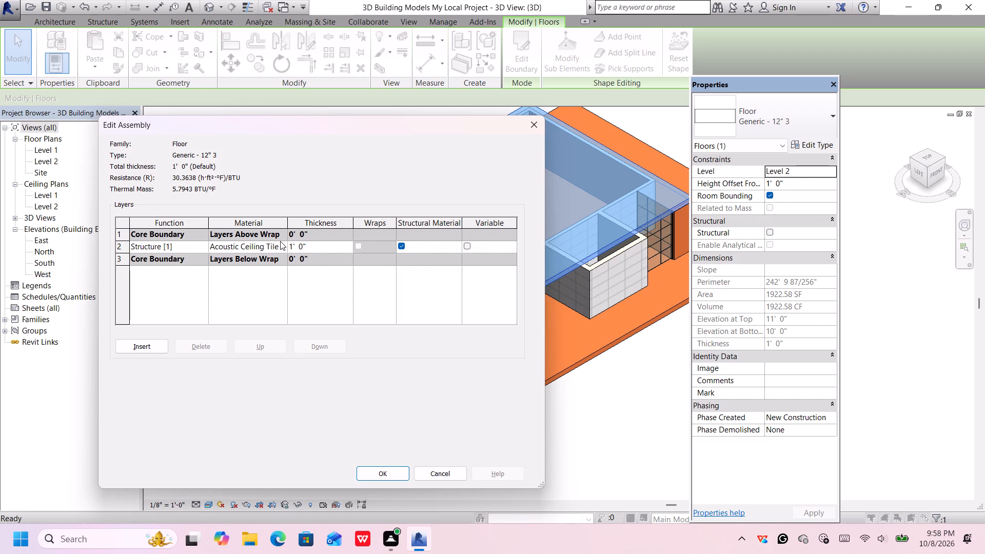
click(280, 241)
click(280, 246)
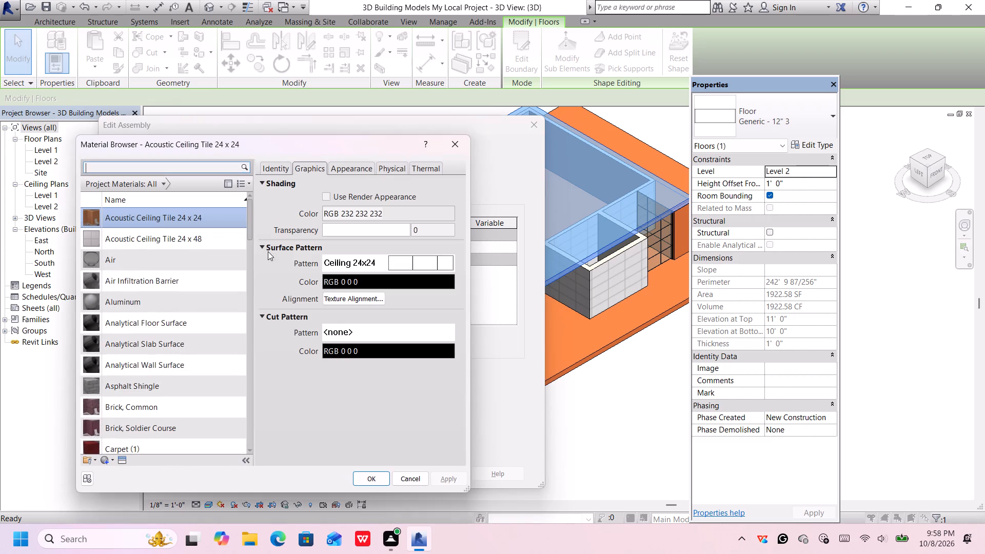
scroll(157, 343, down, 16)
scroll(157, 343, down, 5)
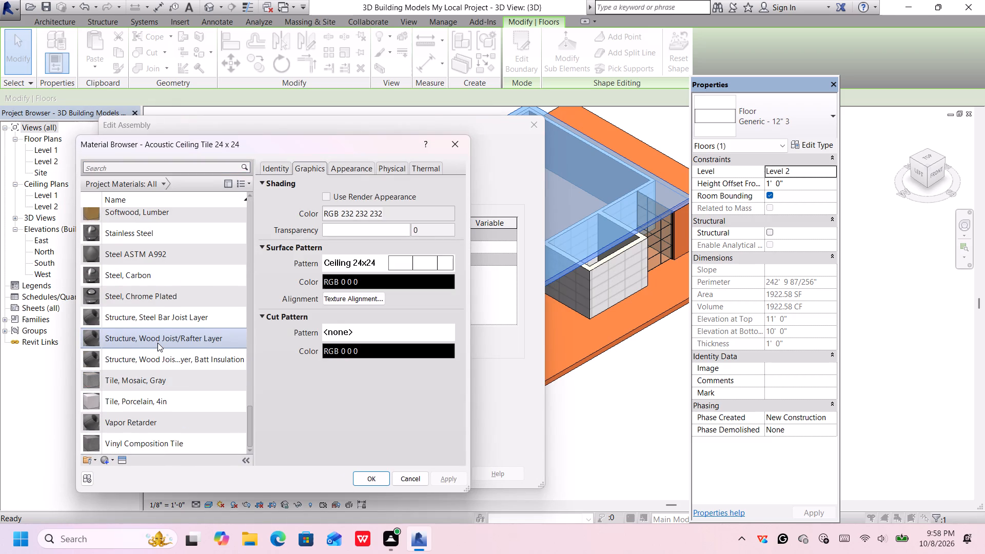
scroll(142, 405, down, 2)
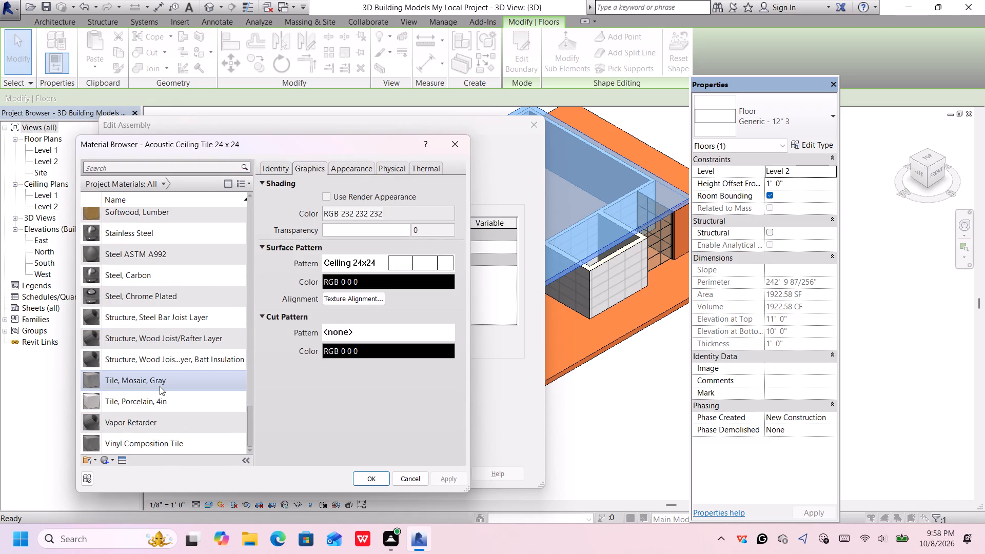
scroll(160, 386, up, 1)
scroll(160, 386, down, 6)
scroll(160, 388, up, 3)
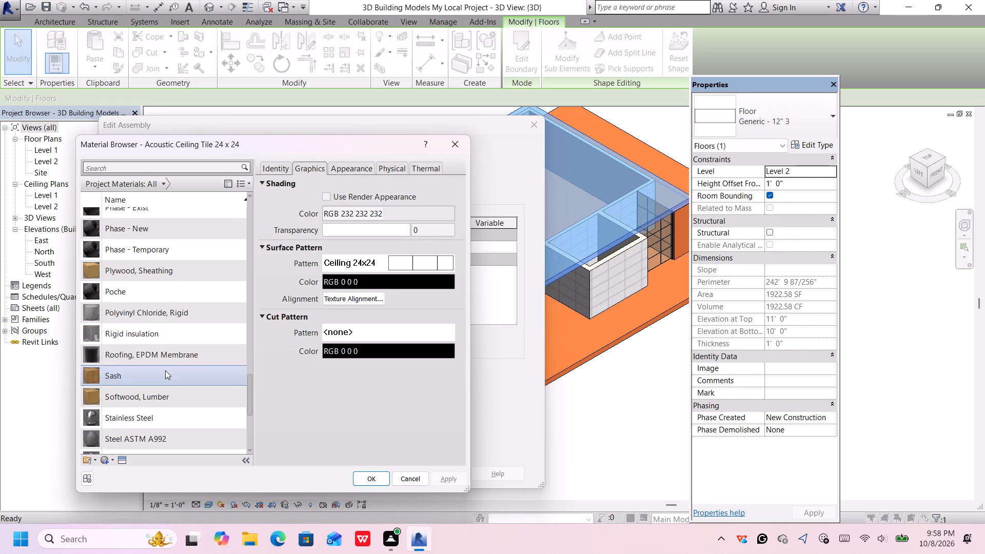
scroll(169, 312, up, 3)
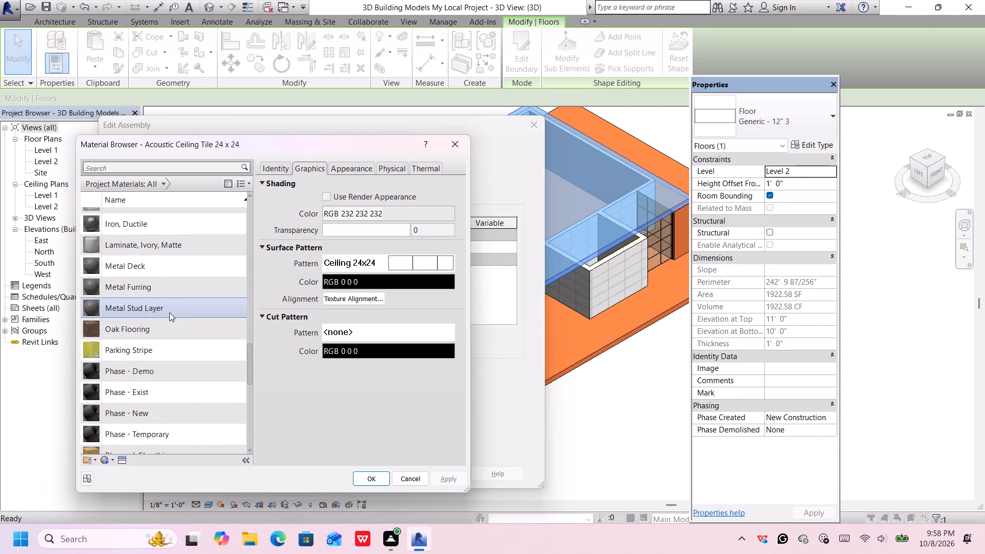
scroll(169, 312, up, 1)
click(169, 307)
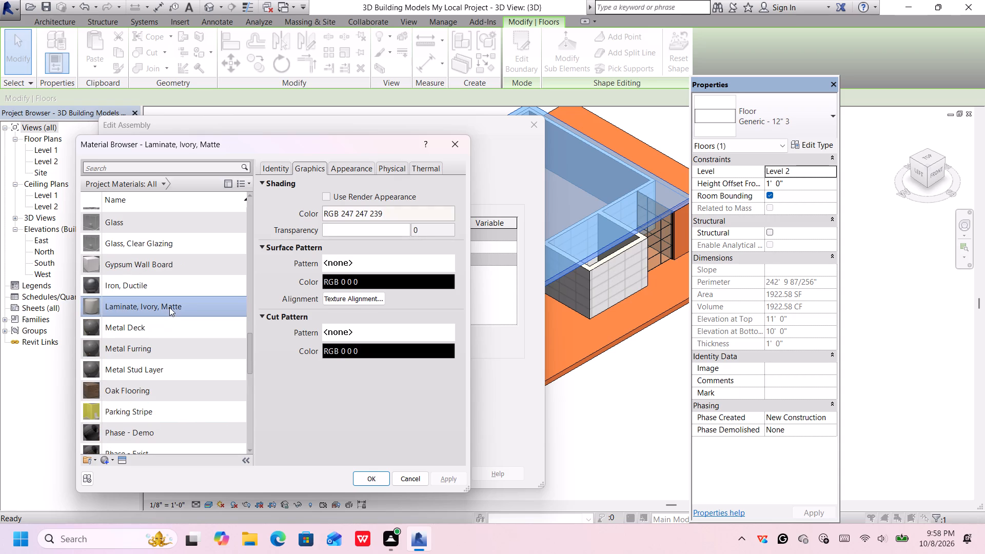
click(169, 307)
click(375, 476)
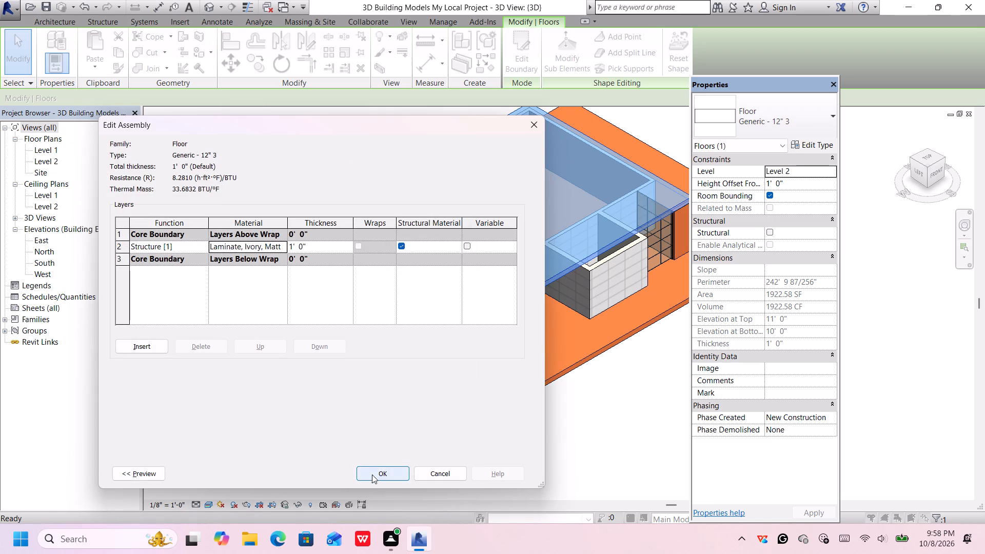
click(374, 476)
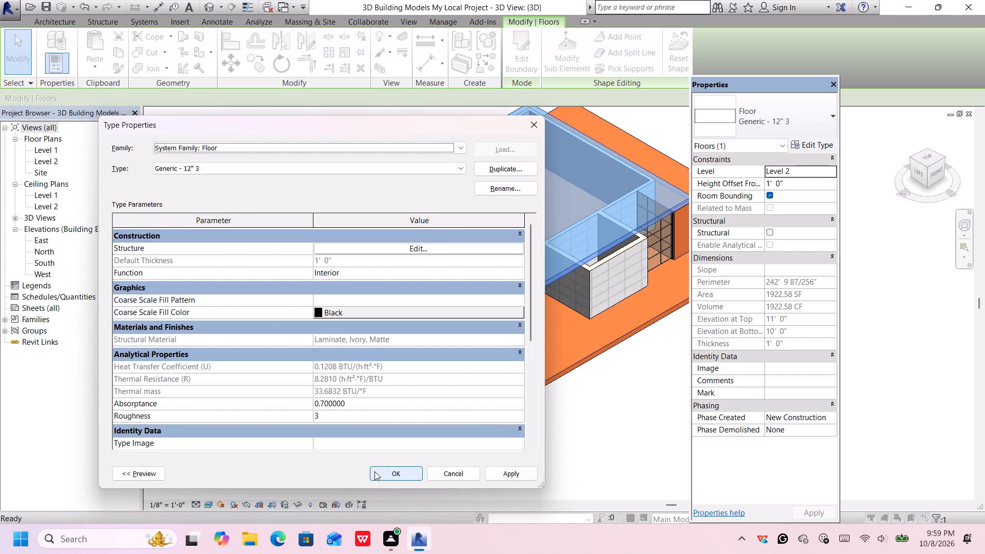
Duplicate the floor type as Generic - 12" 4 and apply it to the Level 2 floor.
click(514, 163)
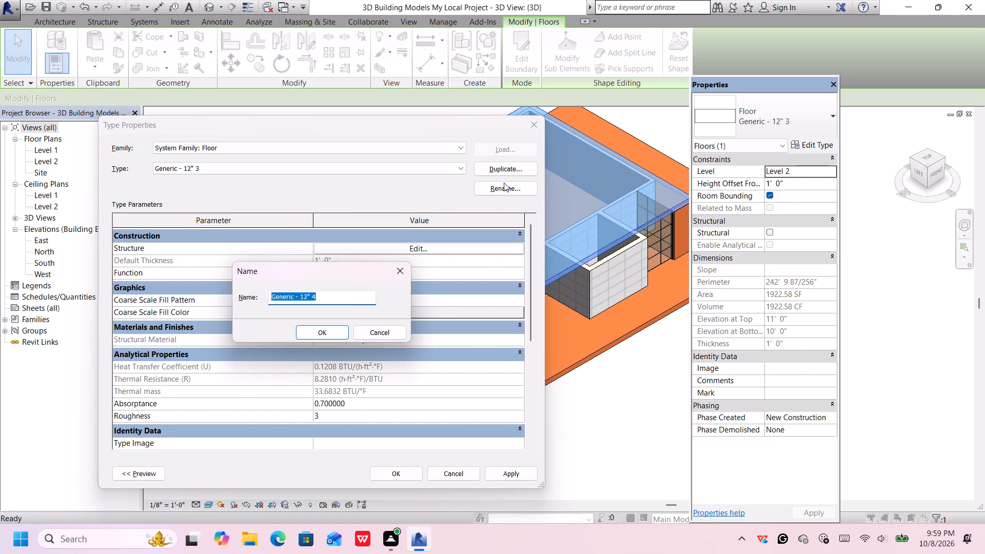
click(315, 322)
drag(317, 344, 322, 351)
click(319, 339)
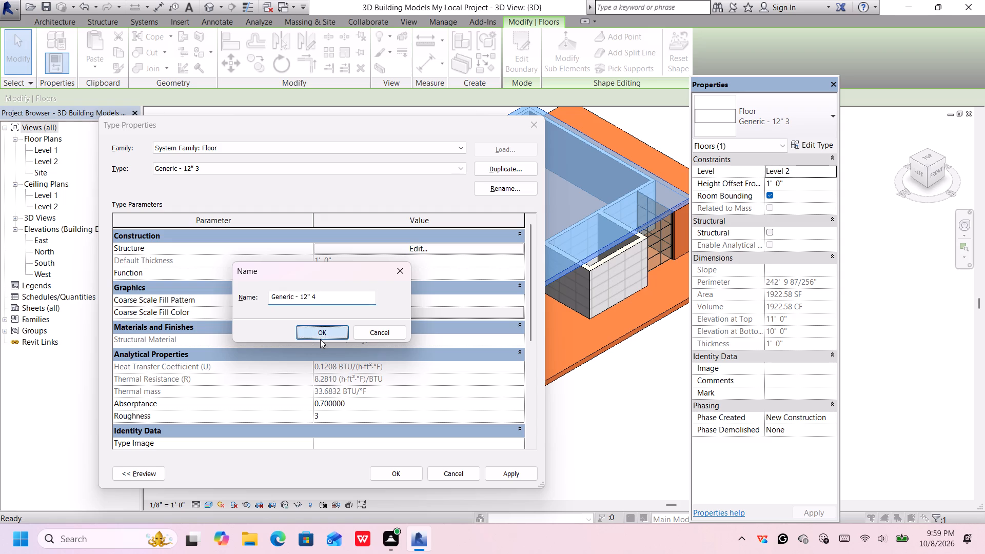
click(387, 473)
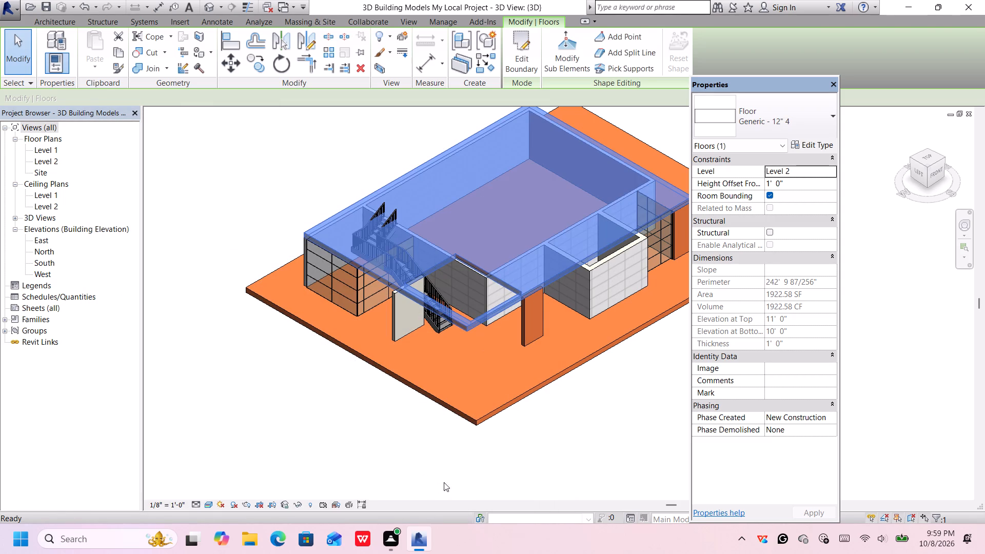
click(565, 460)
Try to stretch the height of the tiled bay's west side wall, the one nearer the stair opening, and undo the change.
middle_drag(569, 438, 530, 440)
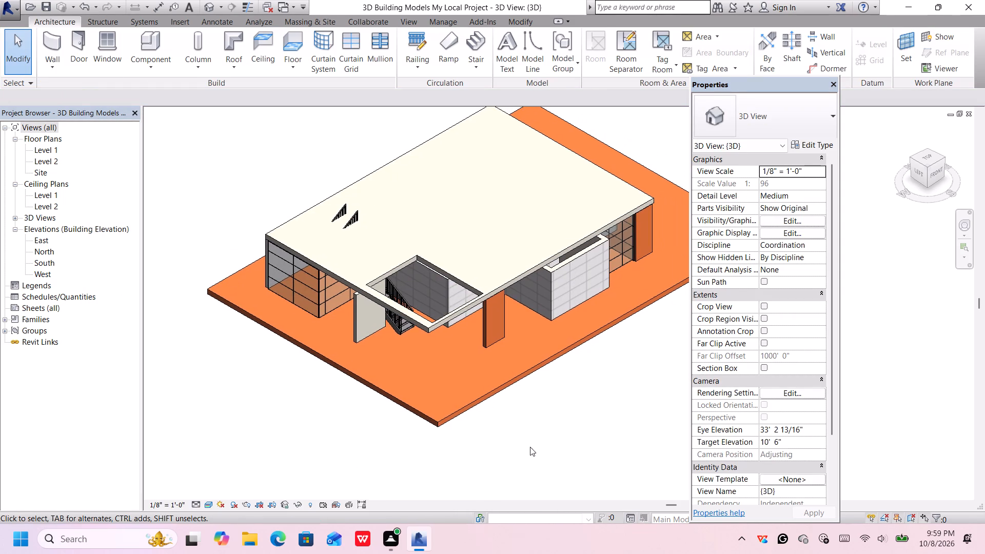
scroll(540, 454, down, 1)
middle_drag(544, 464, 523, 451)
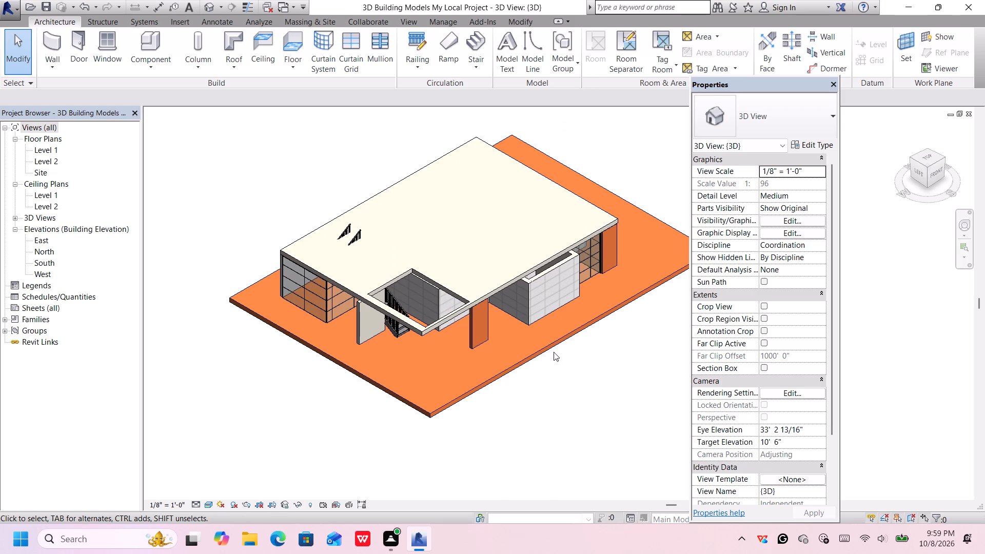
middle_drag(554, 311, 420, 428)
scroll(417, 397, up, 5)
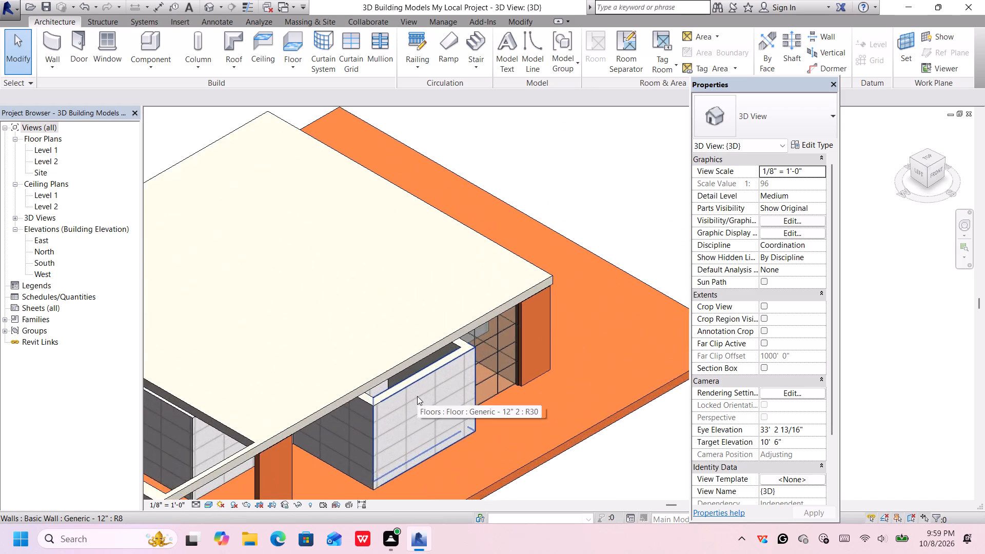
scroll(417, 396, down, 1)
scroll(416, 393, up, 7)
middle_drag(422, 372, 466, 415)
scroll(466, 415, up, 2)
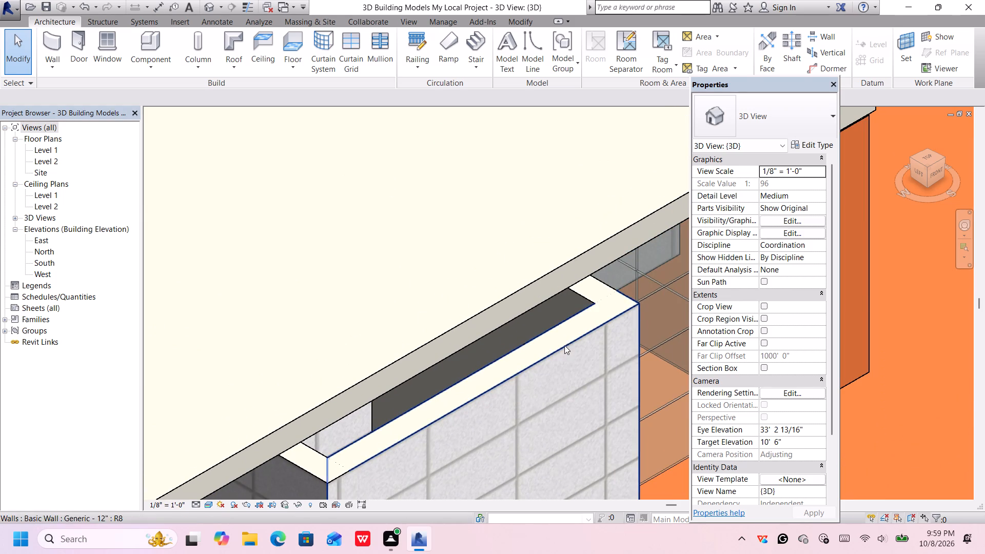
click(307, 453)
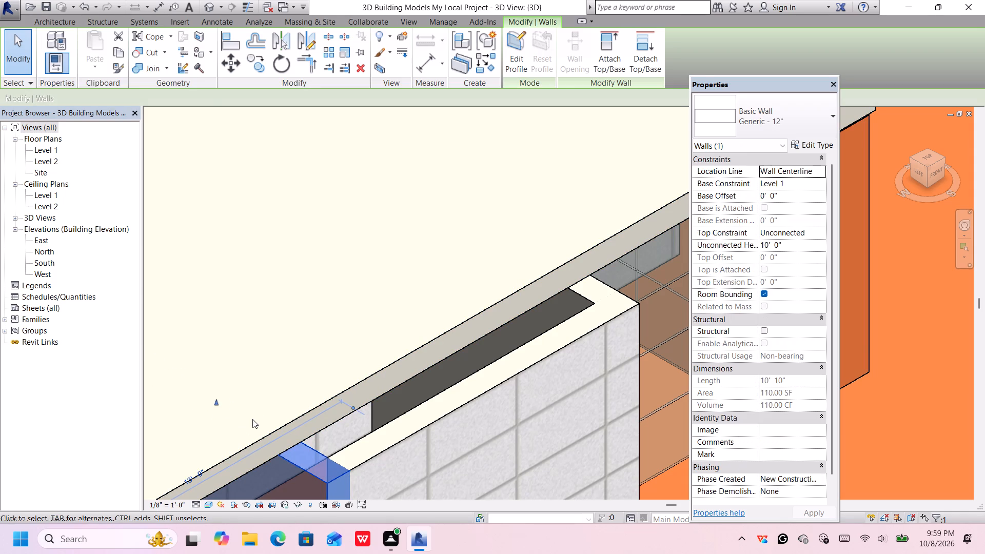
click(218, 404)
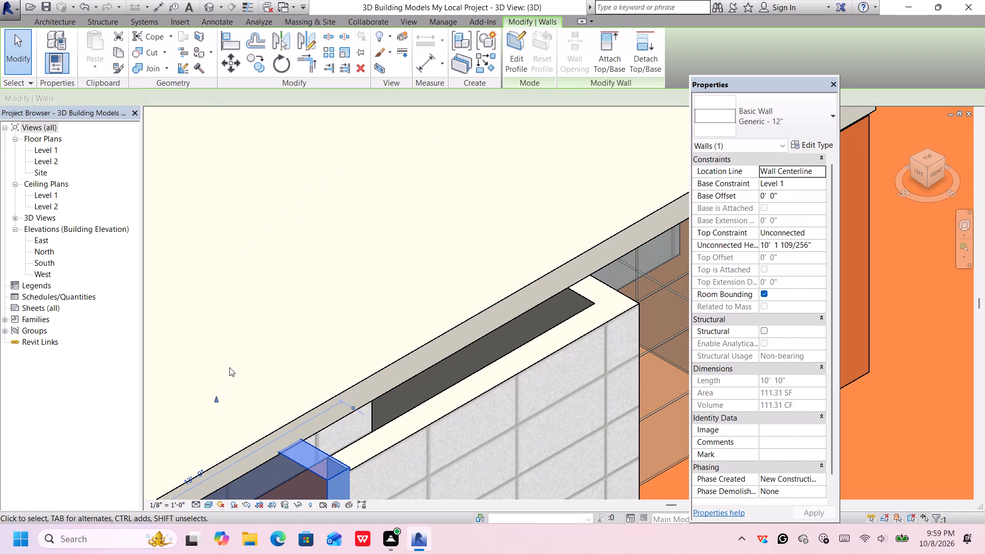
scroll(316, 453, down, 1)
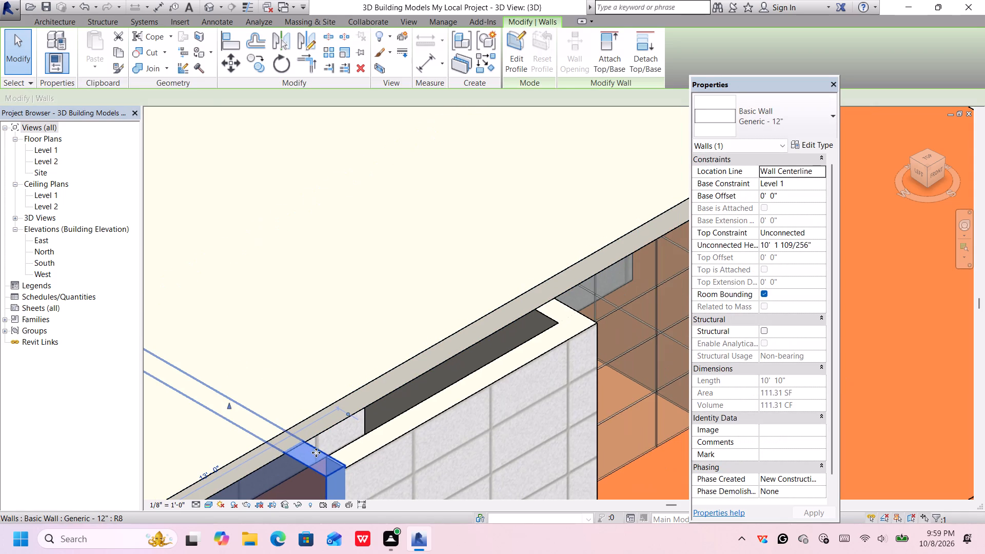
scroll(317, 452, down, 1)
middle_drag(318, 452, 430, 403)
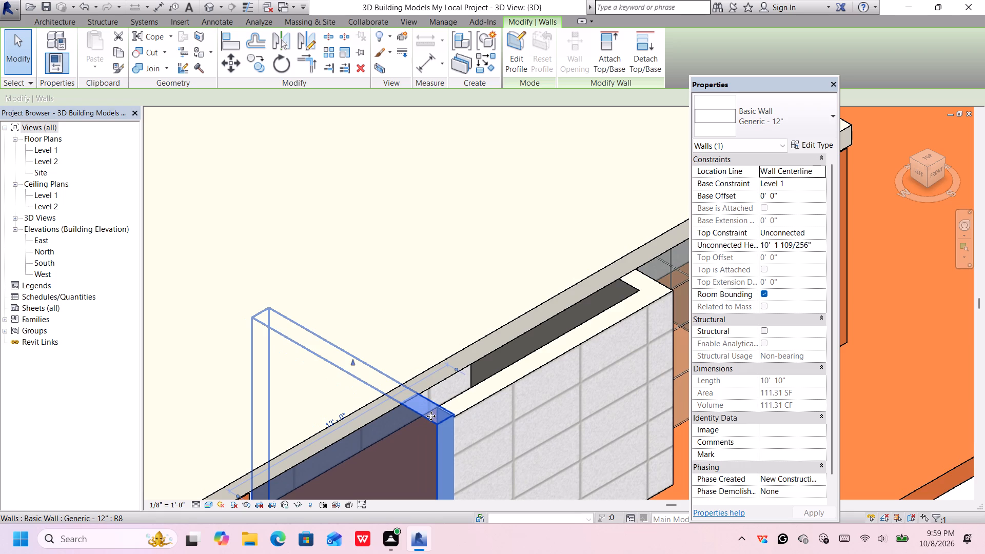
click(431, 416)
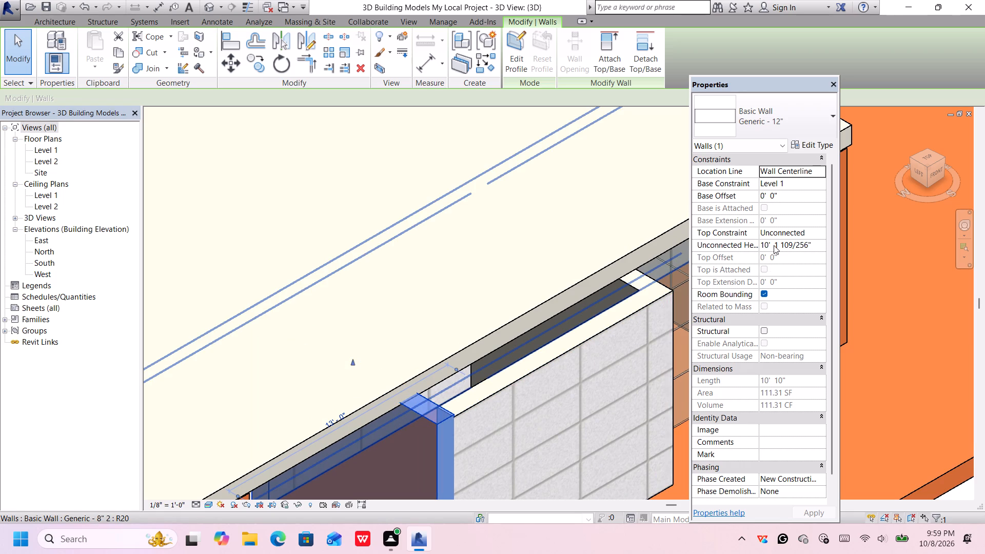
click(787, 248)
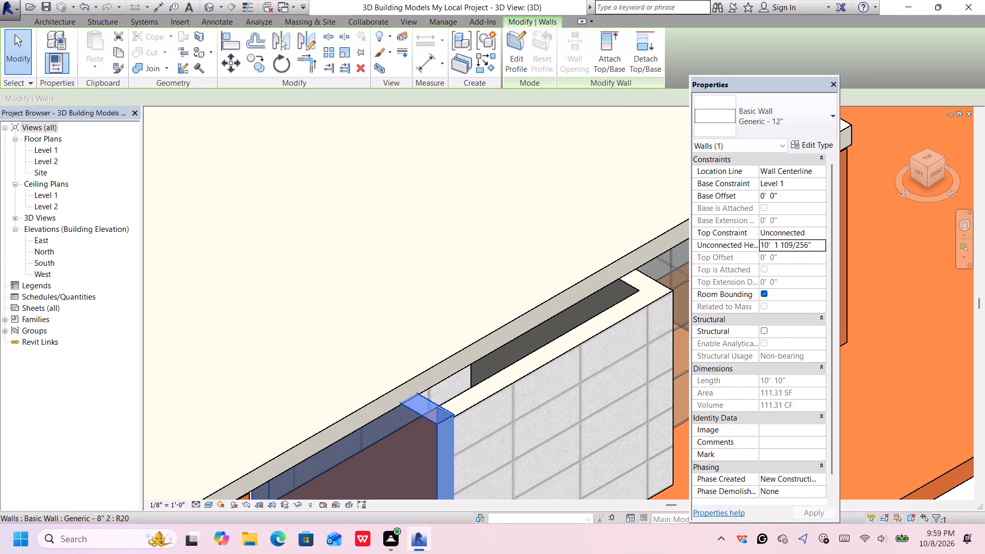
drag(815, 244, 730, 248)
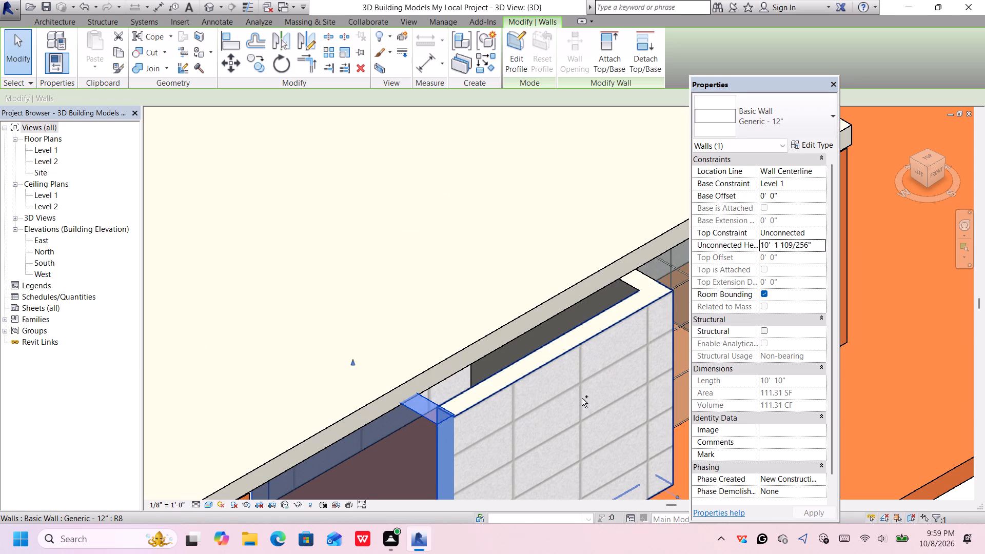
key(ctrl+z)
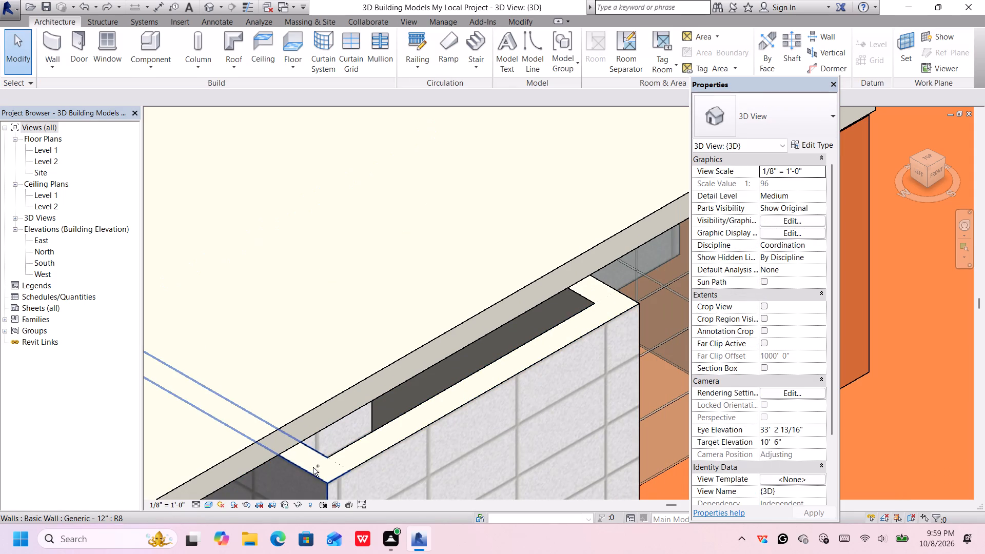
Set the unconnected height of the west side wall of the projecting tiled bay to 11'.
ctrl+click(315, 467)
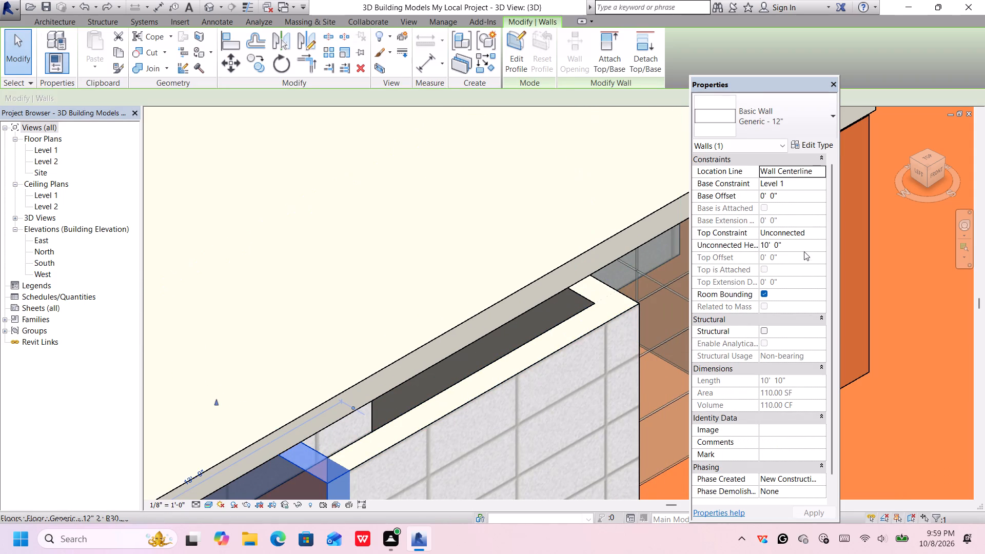
ctrl+click(802, 243)
key(ctrl+BackSpace)
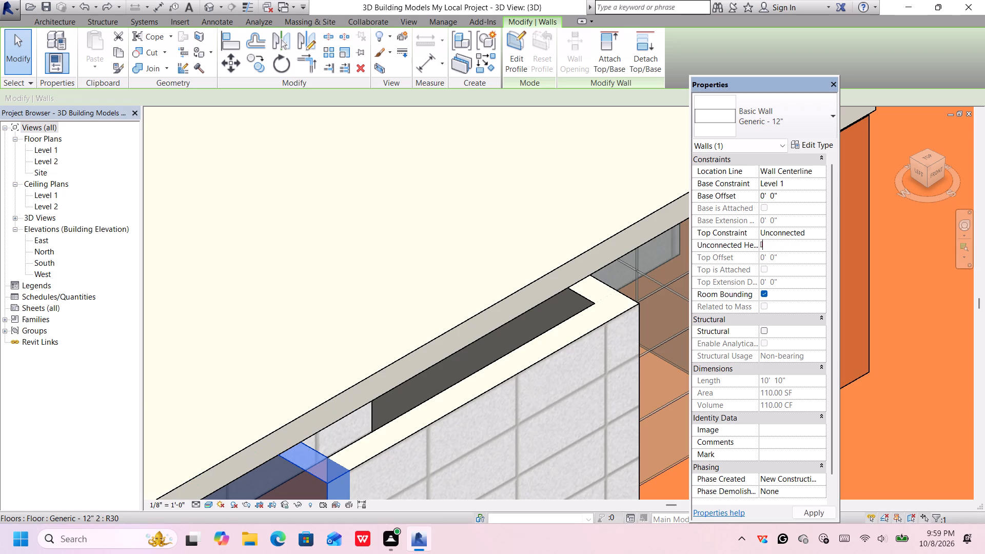
key(1)
key(1)
key(apostrophe)
key(Return)
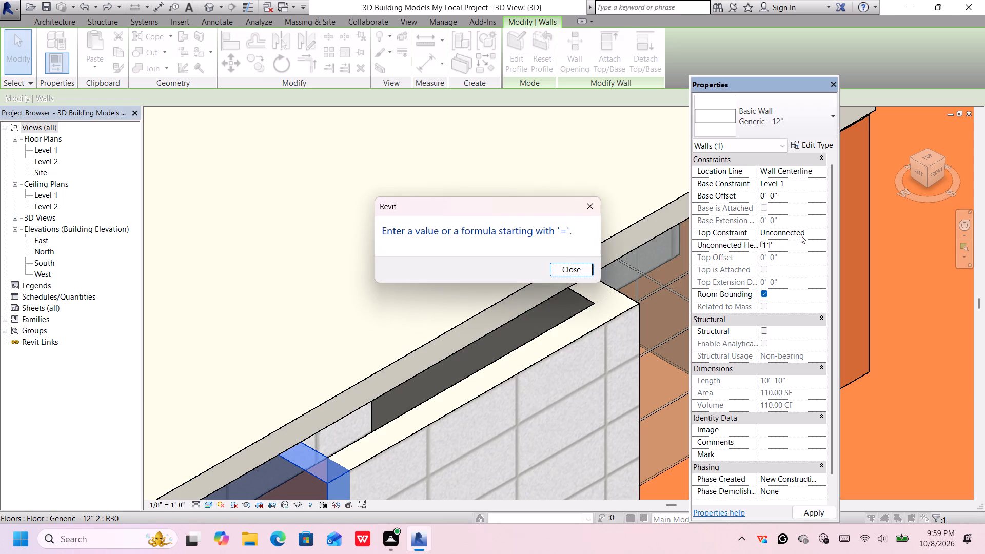
click(579, 267)
click(787, 246)
drag(787, 246, 743, 245)
key(BackSpace)
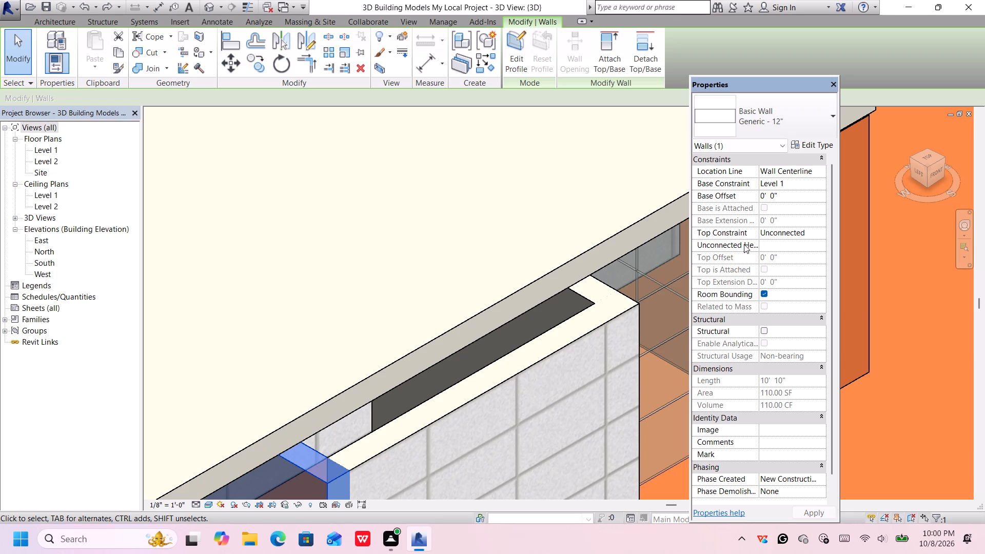
text(11')
key(Return)
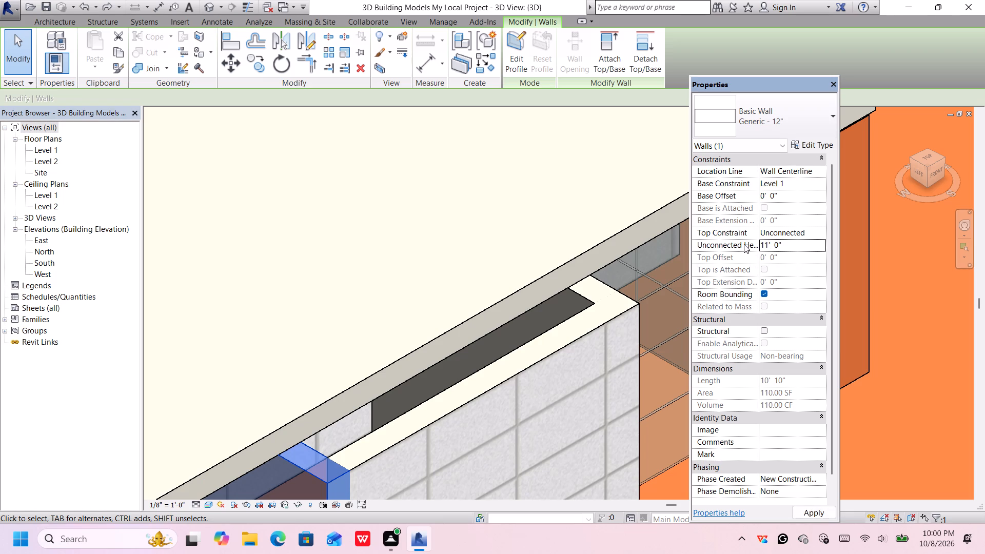
key(Return)
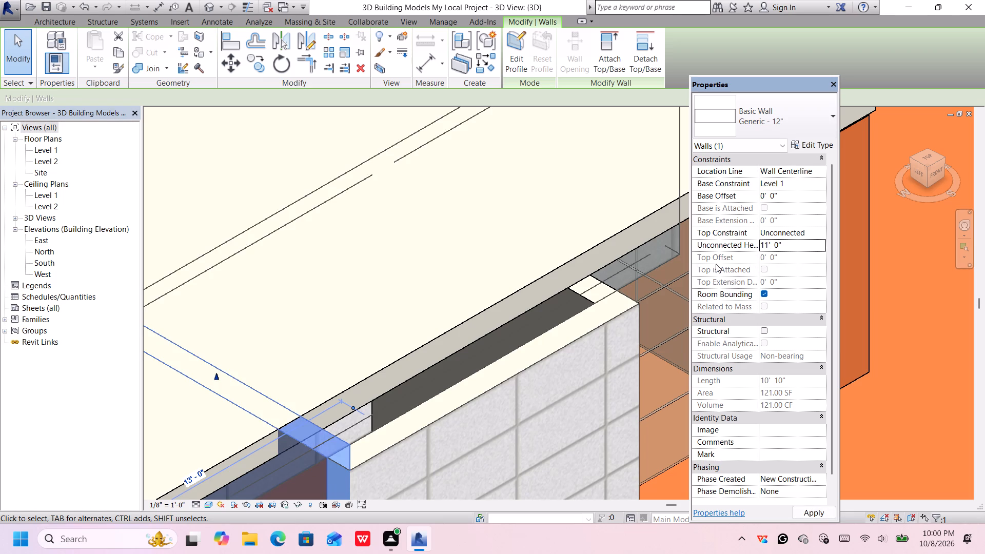
Set the unconnected height of the projecting tiled bay's front wall to 11'.
click(465, 385)
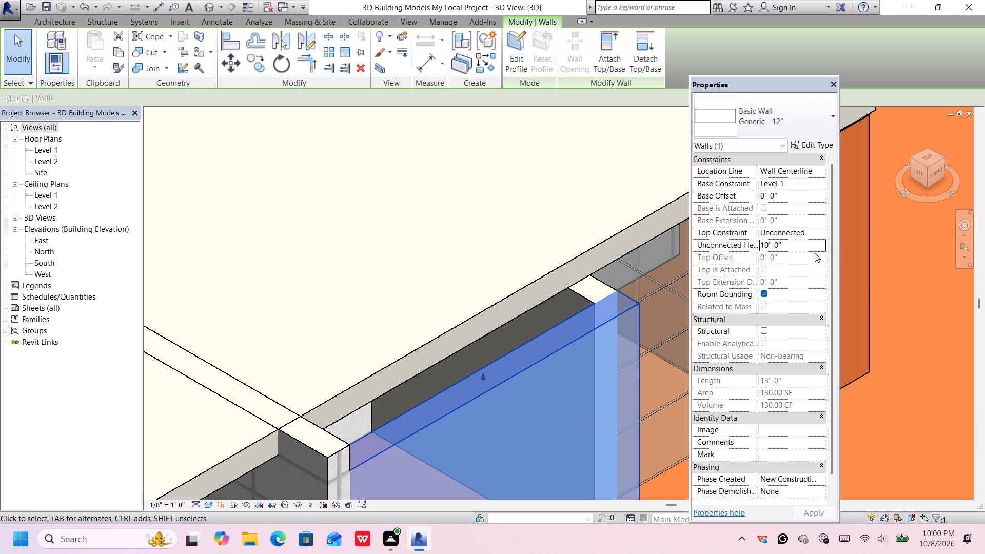
click(795, 246)
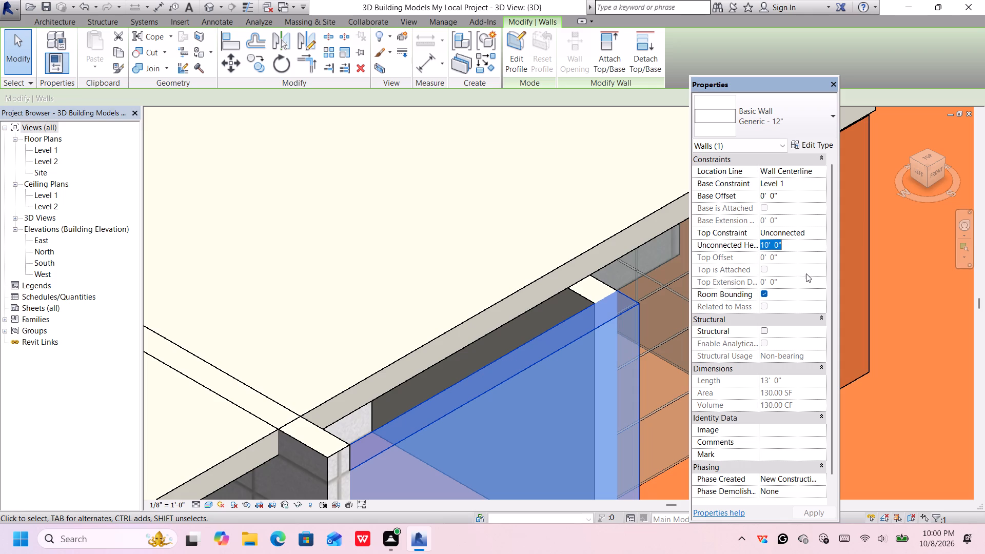
key(BackSpace)
key(1)
key(1)
key(apostrophe)
key(Return)
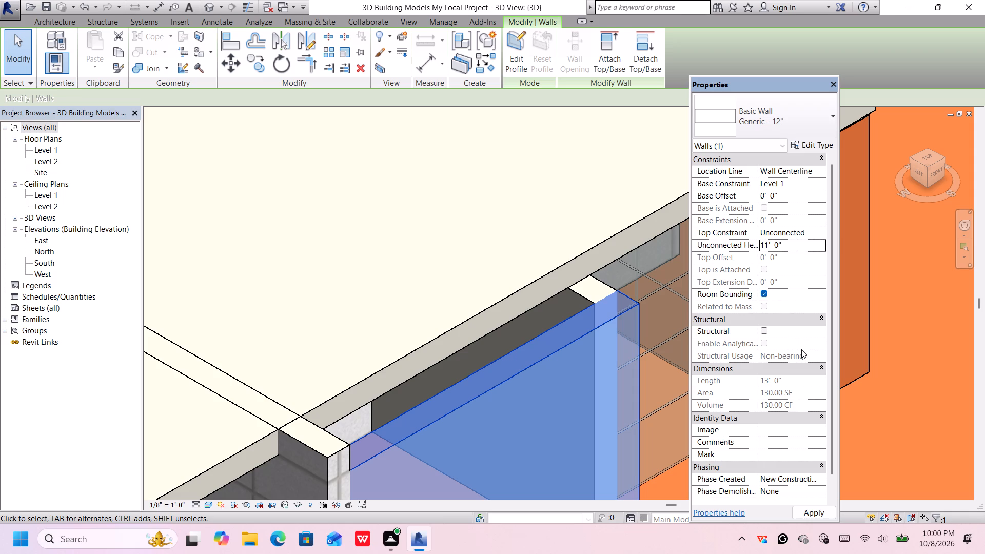
key(Return)
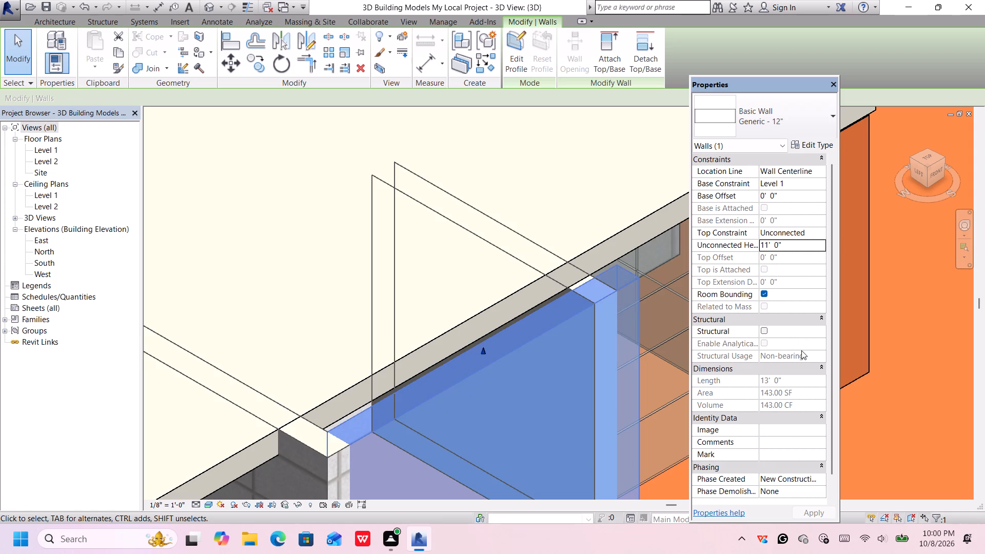
Set the unconnected height of the projecting tiled bay's east side wall, beside the curtain wall, to 11'.
scroll(575, 285, up, 6)
scroll(577, 287, down, 4)
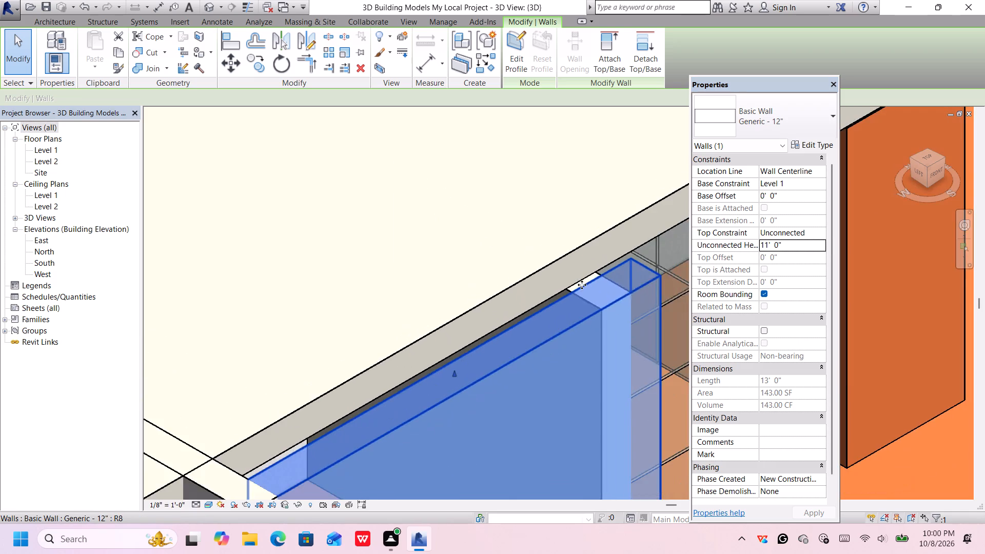
scroll(582, 285, up, 3)
click(578, 285)
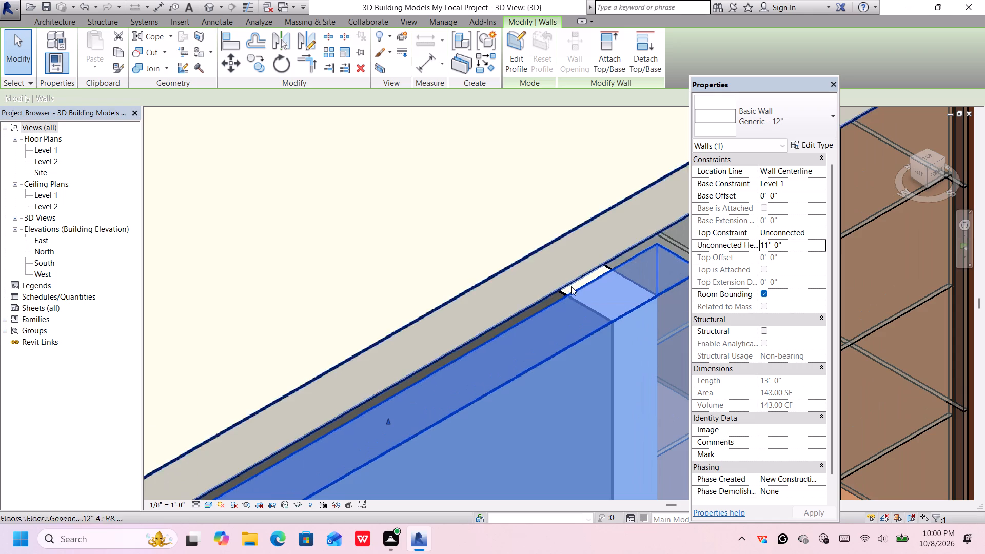
scroll(569, 286, up, 6)
click(578, 289)
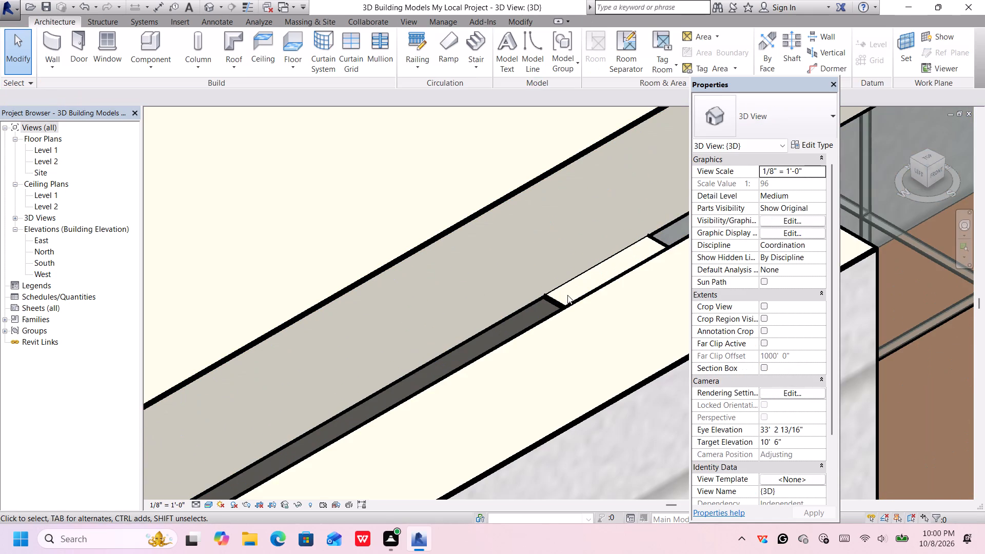
click(560, 298)
scroll(587, 278, up, 7)
click(614, 273)
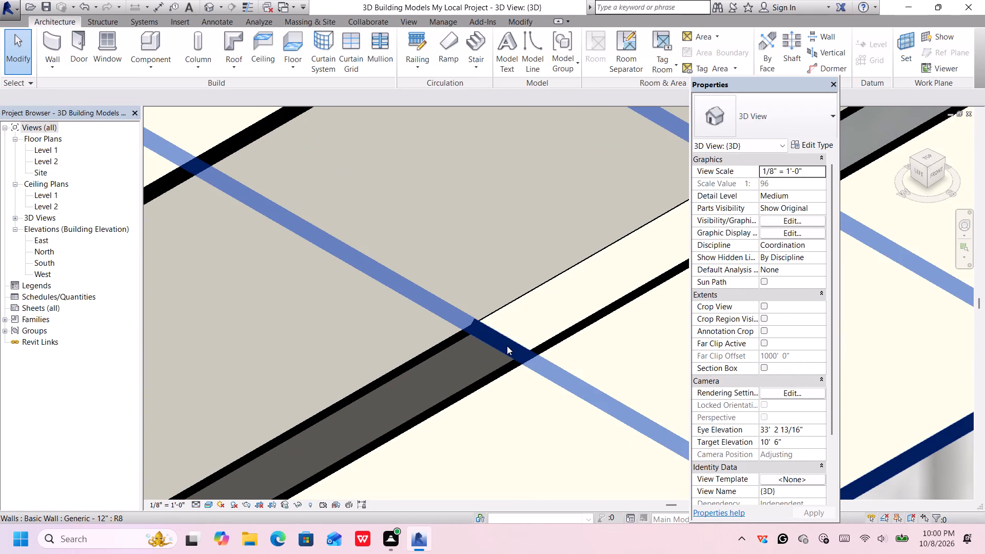
click(507, 346)
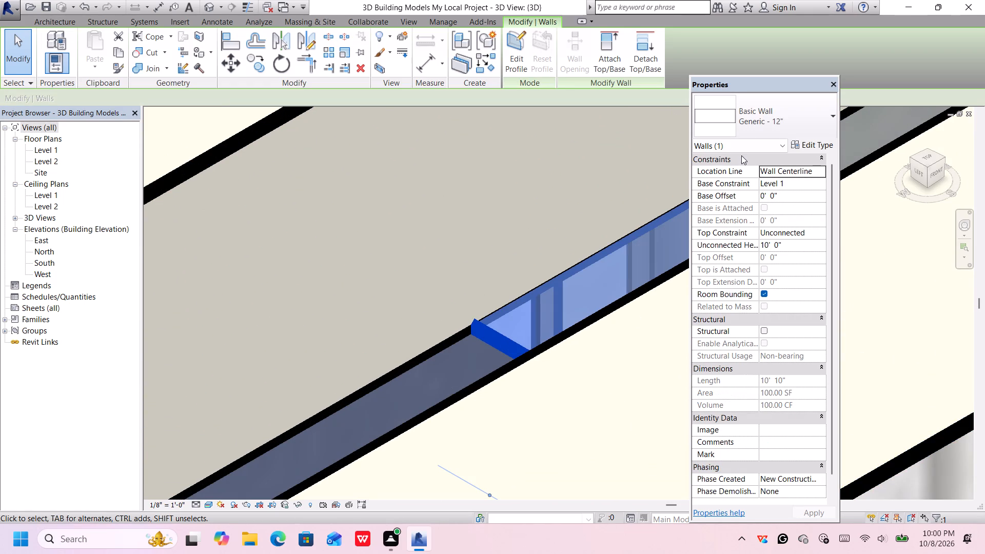
click(787, 242)
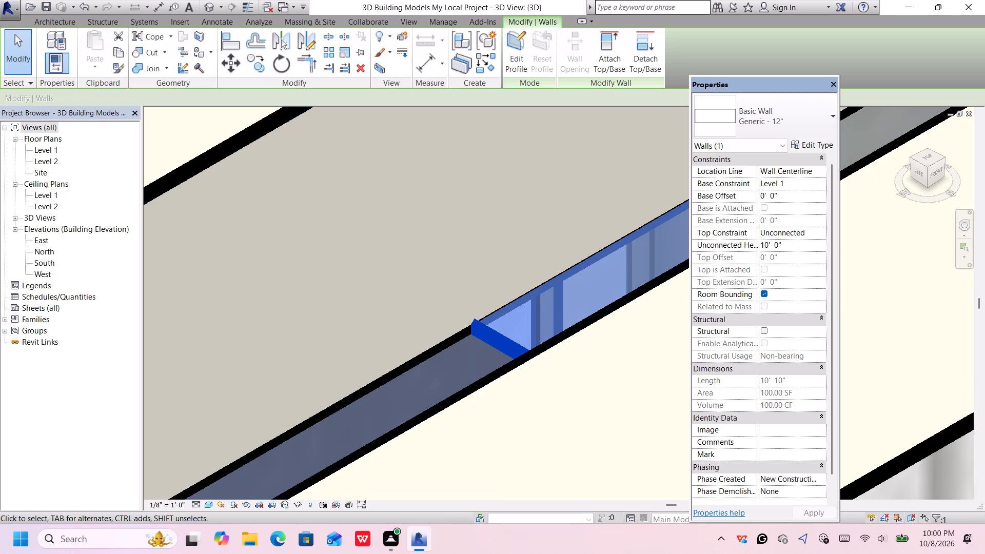
drag(786, 245, 738, 255)
key(BackSpace)
text(11)
key(apostrophe)
key(Return)
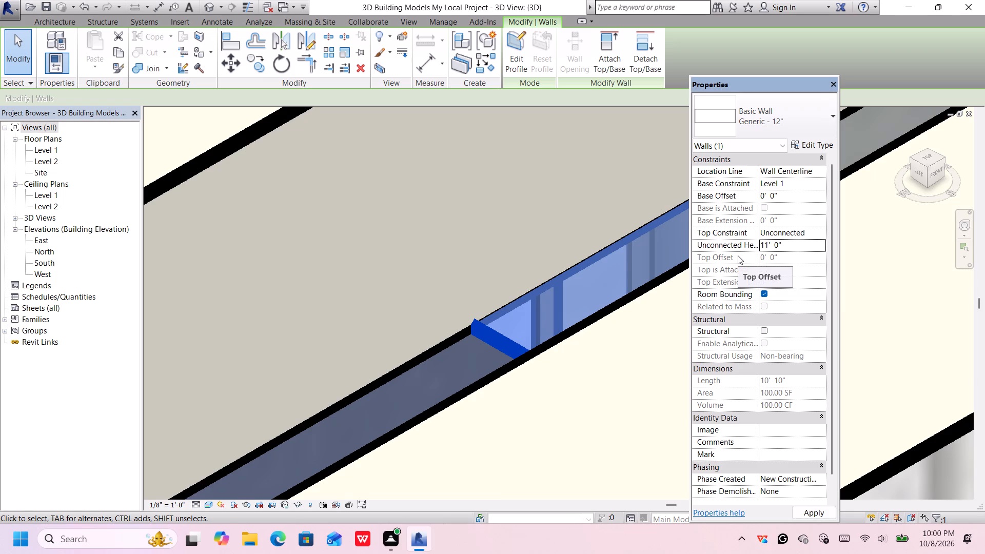
key(Return)
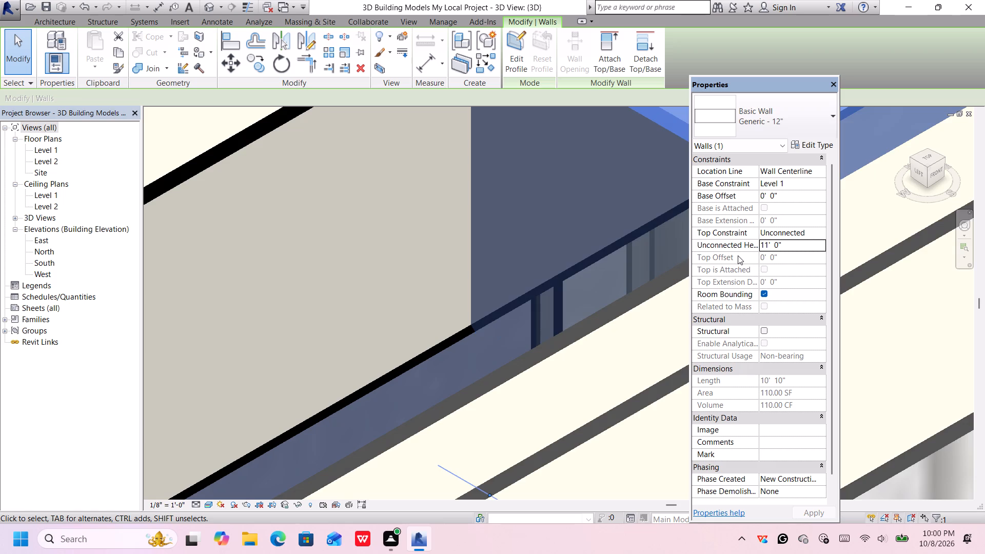
Examine how the three 11' walls of the tiled bay meet the Level 2 slab.
scroll(748, 251, up, 1)
scroll(753, 236, down, 5)
scroll(561, 360, down, 4)
scroll(562, 359, up, 1)
scroll(562, 358, down, 12)
scroll(570, 354, up, 1)
scroll(573, 356, down, 6)
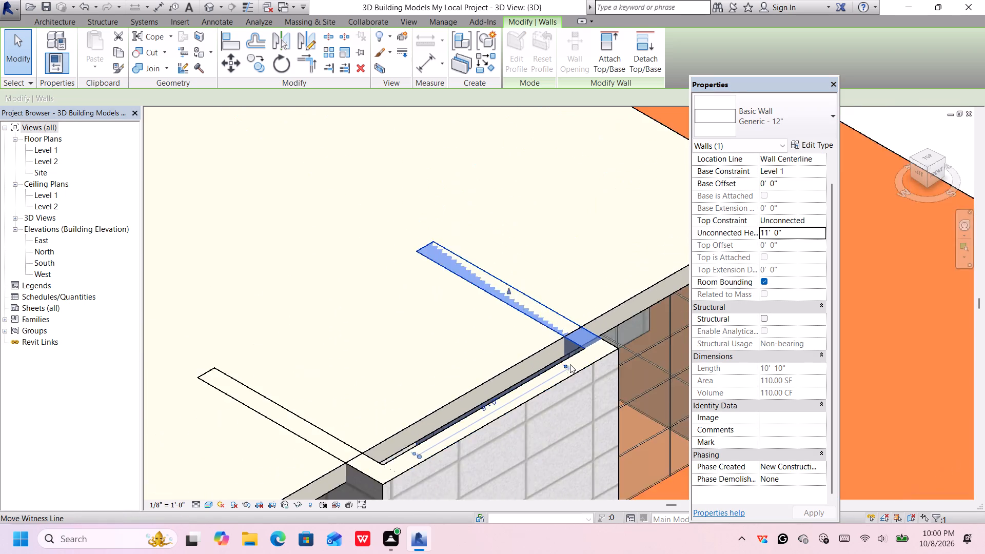
scroll(572, 367, down, 4)
middle_drag(575, 394, 550, 292)
click(645, 467)
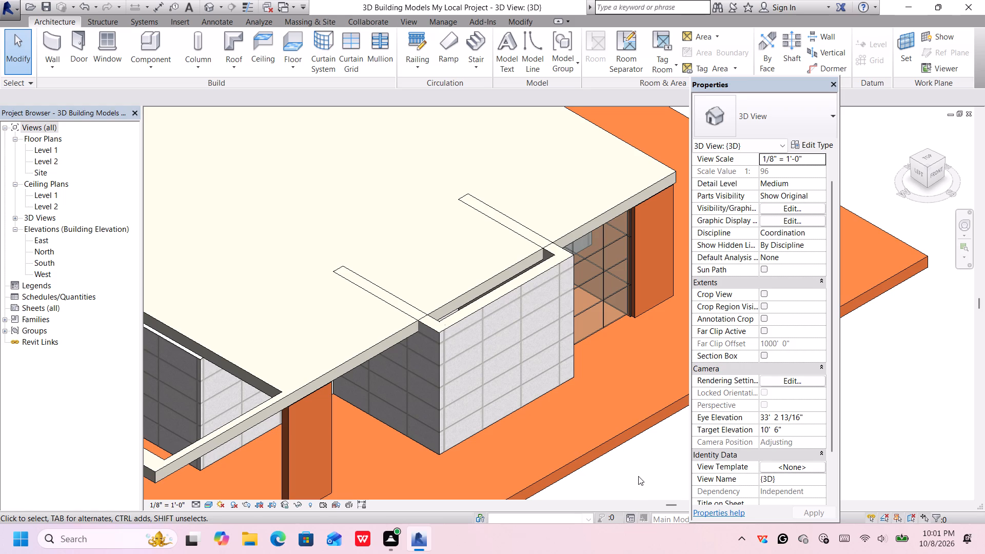
Examine the whole building in the corner 3D view and the front view, focusing on the plain wall beside the stairs.
click(627, 483)
scroll(643, 467, down, 4)
scroll(643, 465, up, 1)
scroll(644, 463, down, 1)
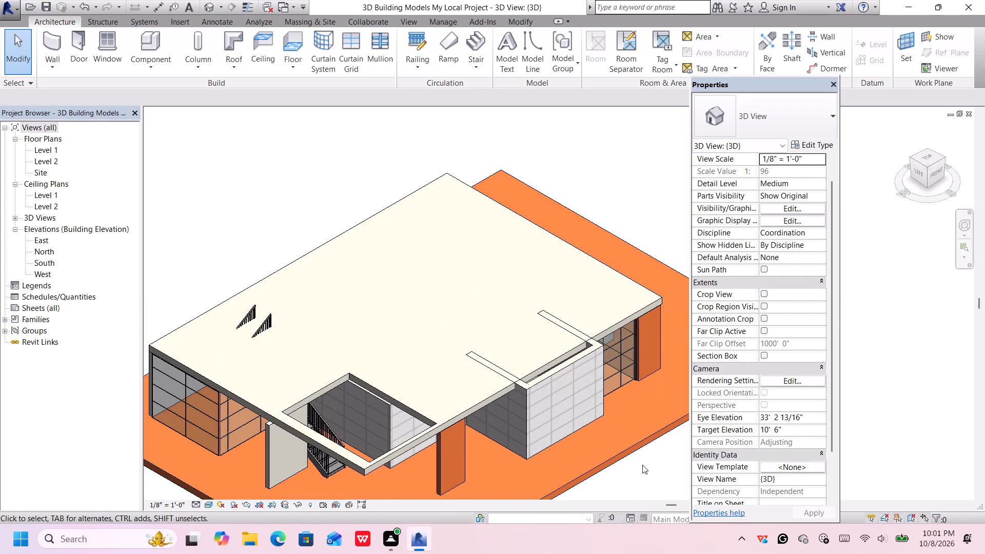
middle_drag(636, 469, 648, 399)
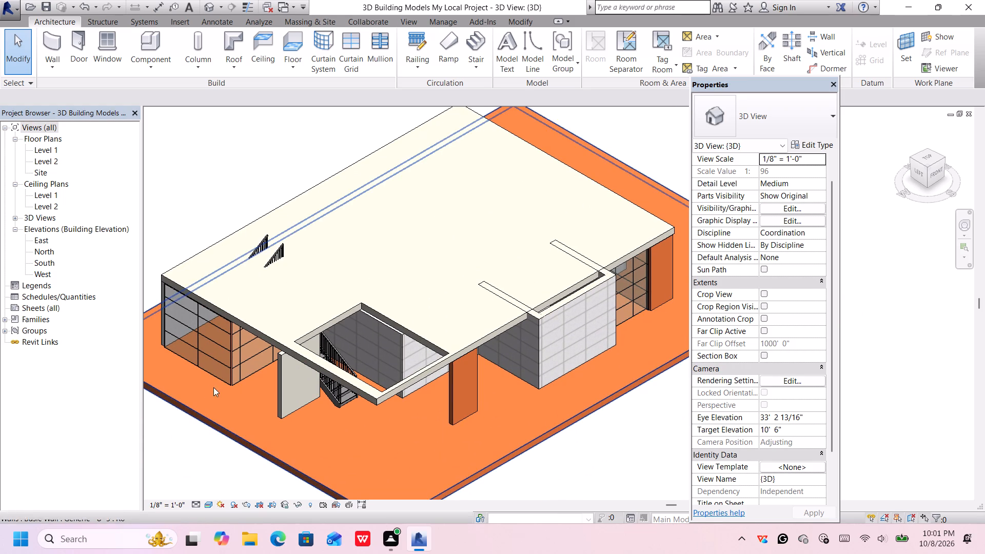
scroll(290, 369, up, 5)
middle_drag(270, 345, 270, 334)
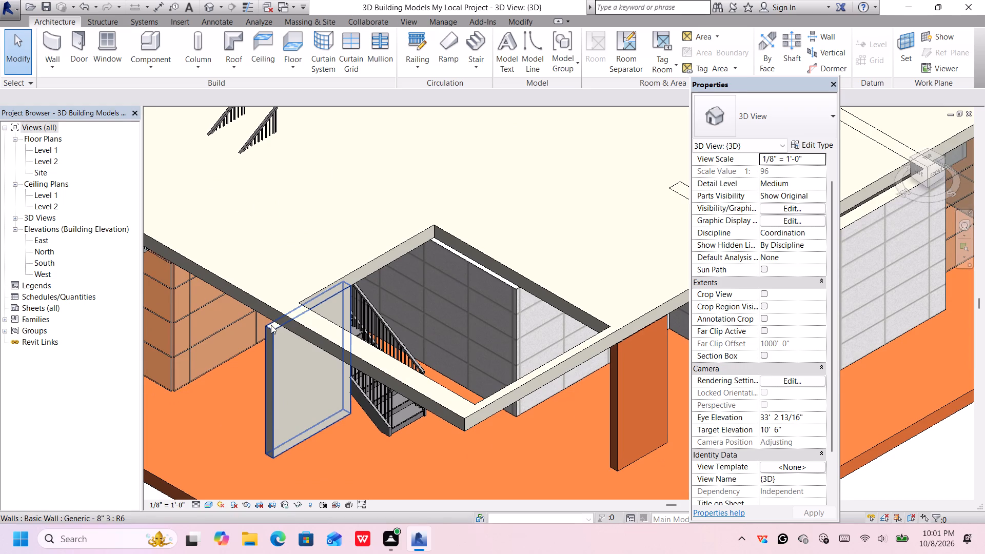
click(934, 171)
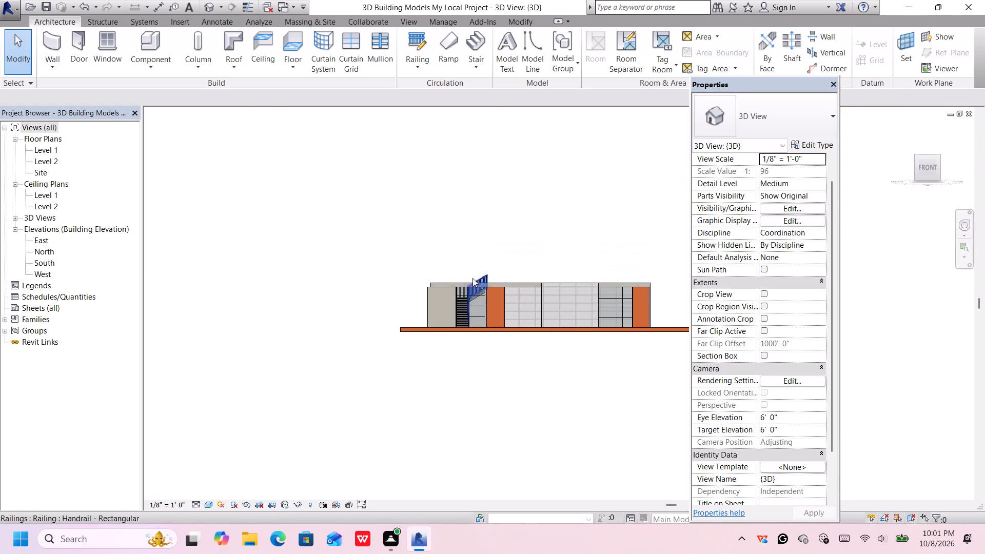
scroll(441, 295, up, 1)
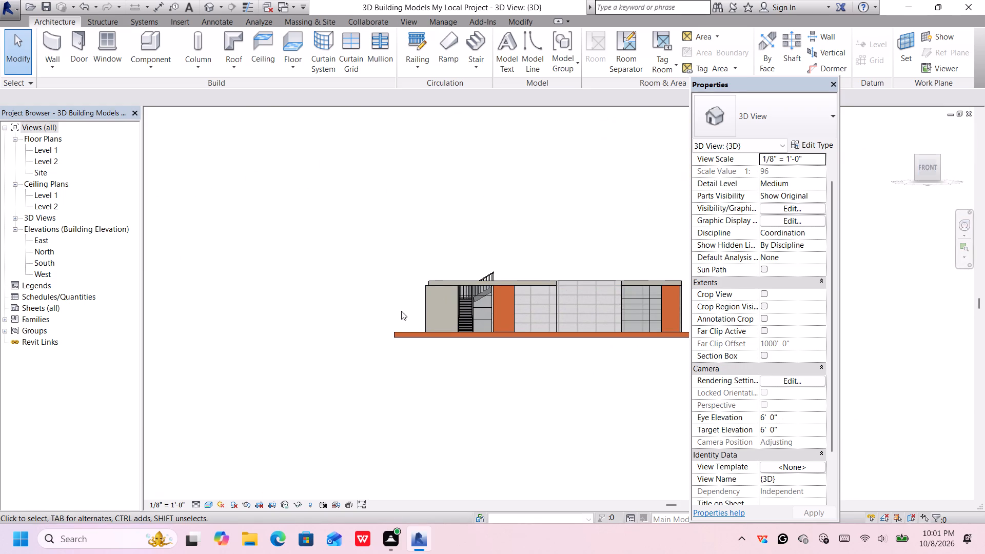
scroll(435, 300, up, 5)
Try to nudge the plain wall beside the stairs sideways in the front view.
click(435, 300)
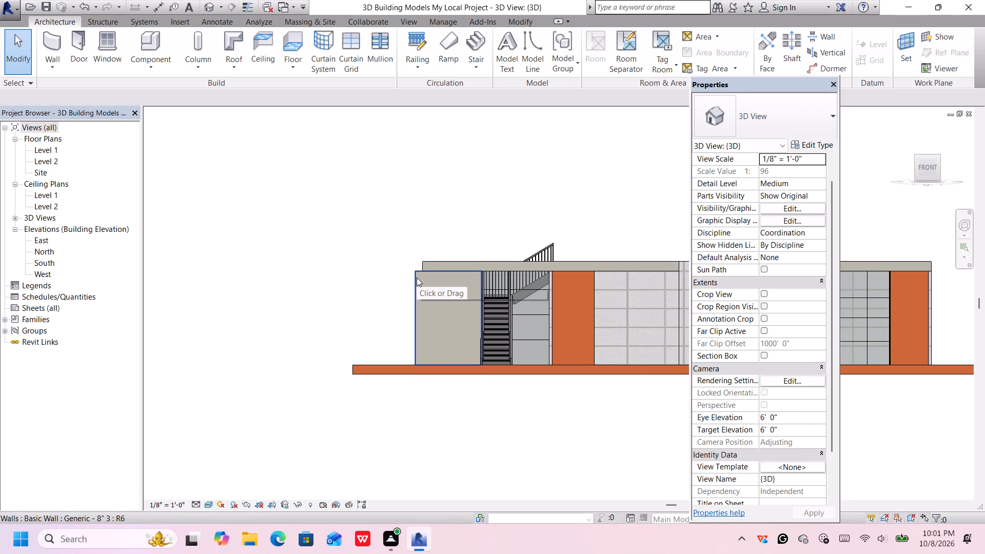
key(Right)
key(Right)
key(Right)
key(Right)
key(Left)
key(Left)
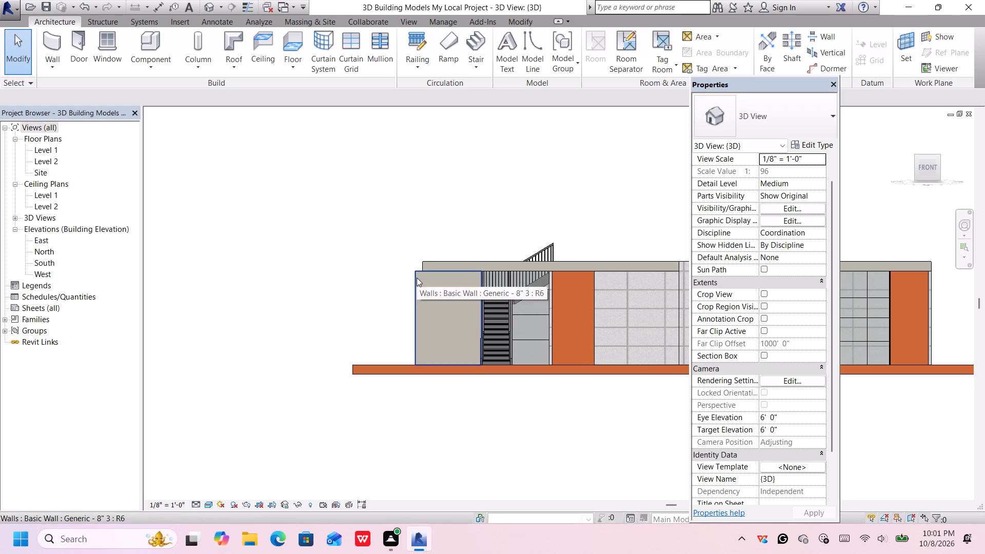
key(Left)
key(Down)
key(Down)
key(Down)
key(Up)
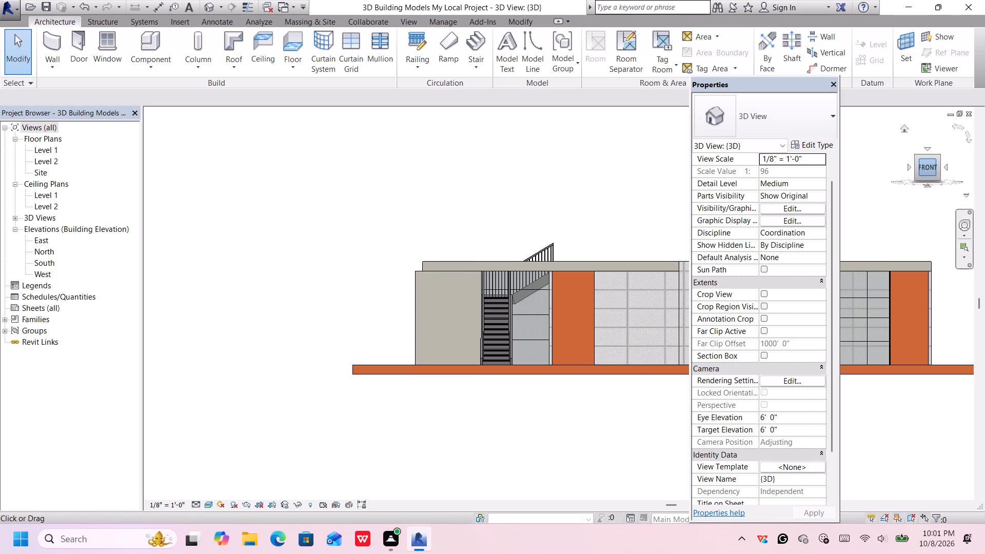
Nudge the plain Generic - 8" 3 wall beside the stairs slightly east, working in the corner 3D view.
click(915, 157)
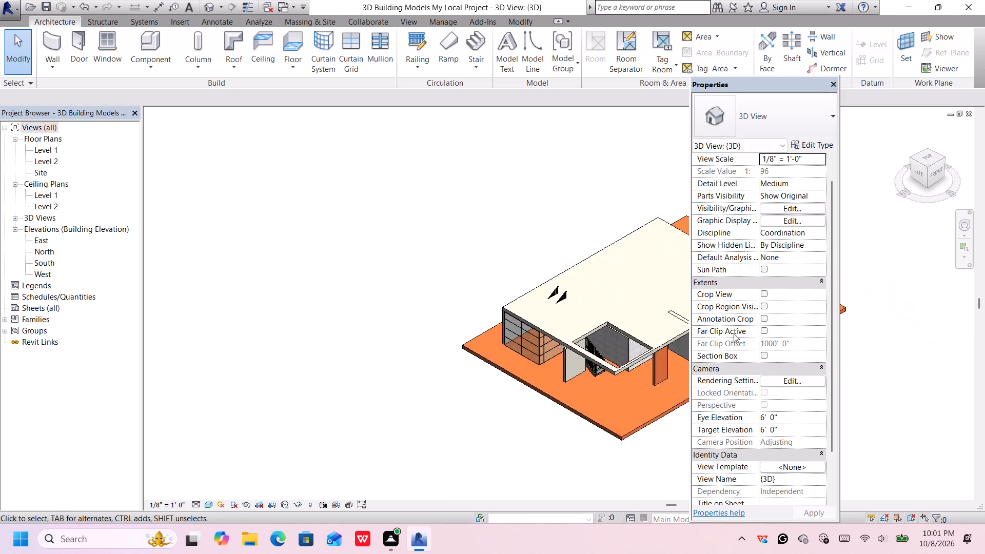
scroll(537, 400, up, 2)
scroll(451, 337, down, 1)
scroll(453, 339, up, 5)
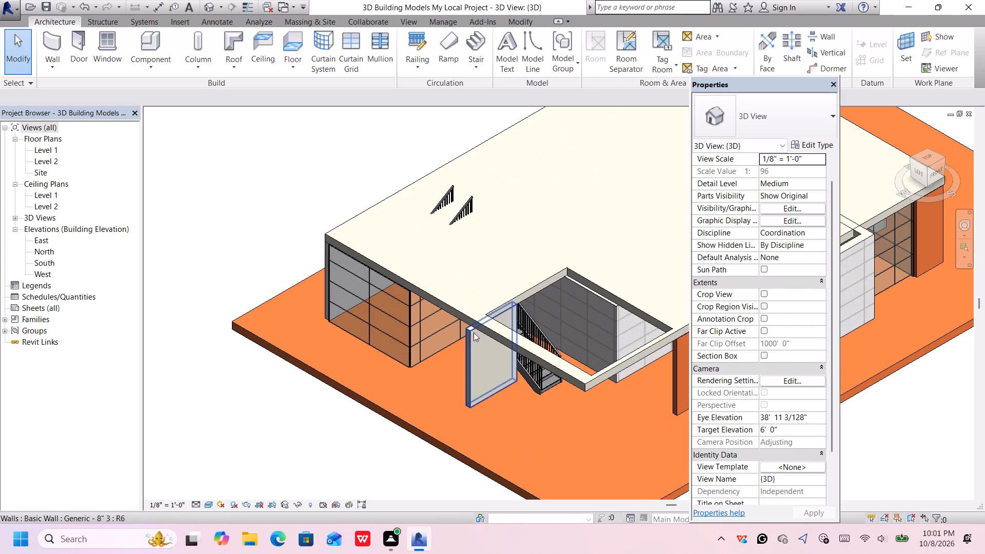
click(472, 332)
key(Right)
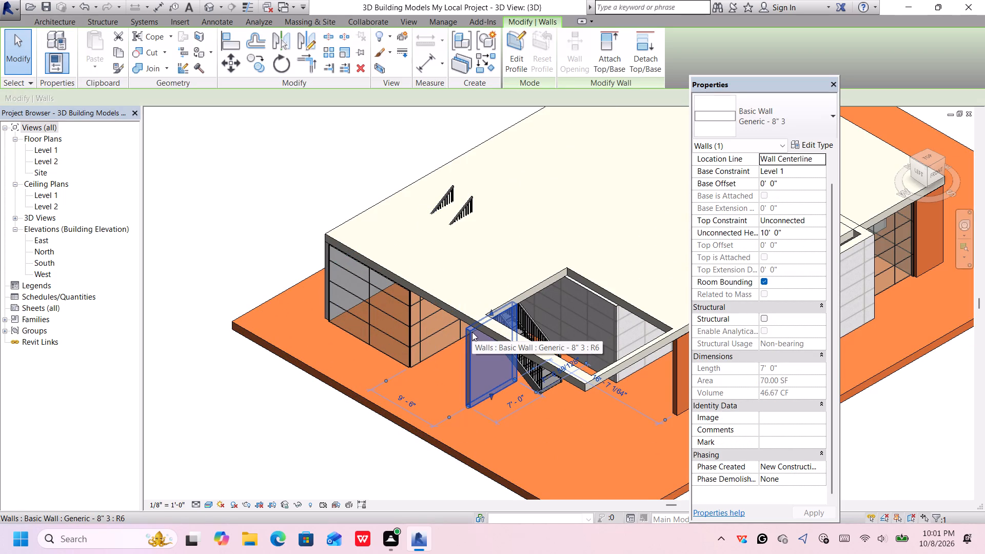
key(Right)
key(Right)
key(Right)
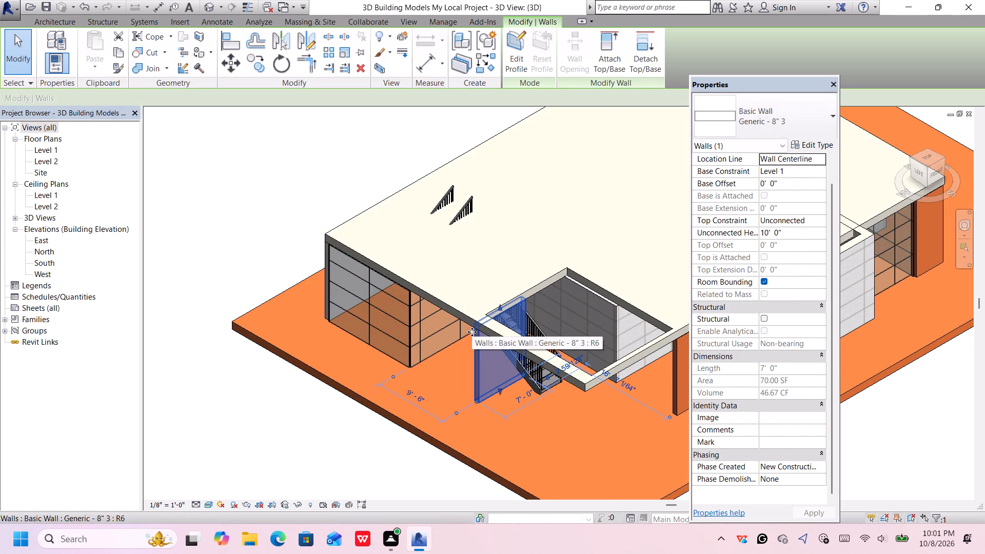
key(Left)
key(Left)
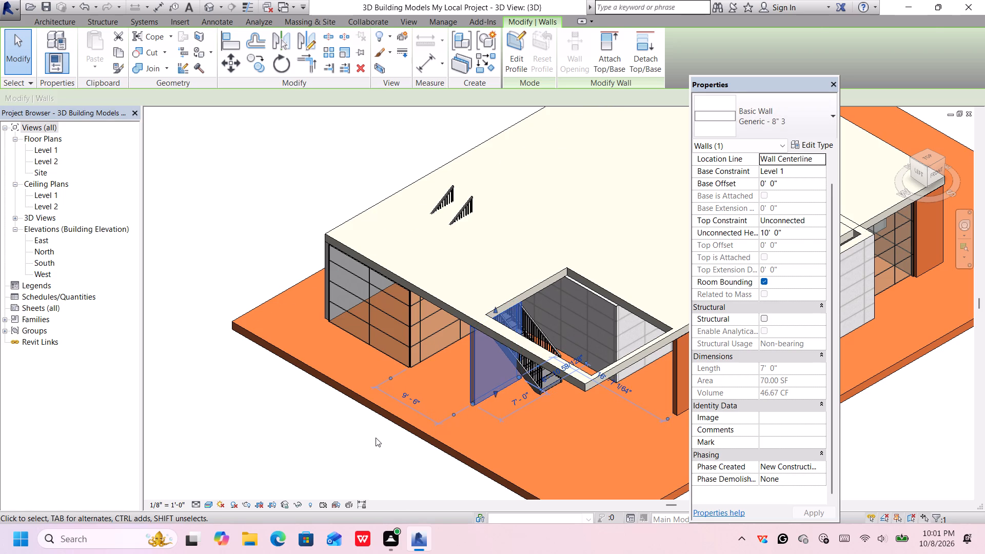
click(373, 463)
Examine how the nudged plain wall lines up with the edge of the Level 2 slab above it.
scroll(498, 301, up, 4)
scroll(461, 361, up, 3)
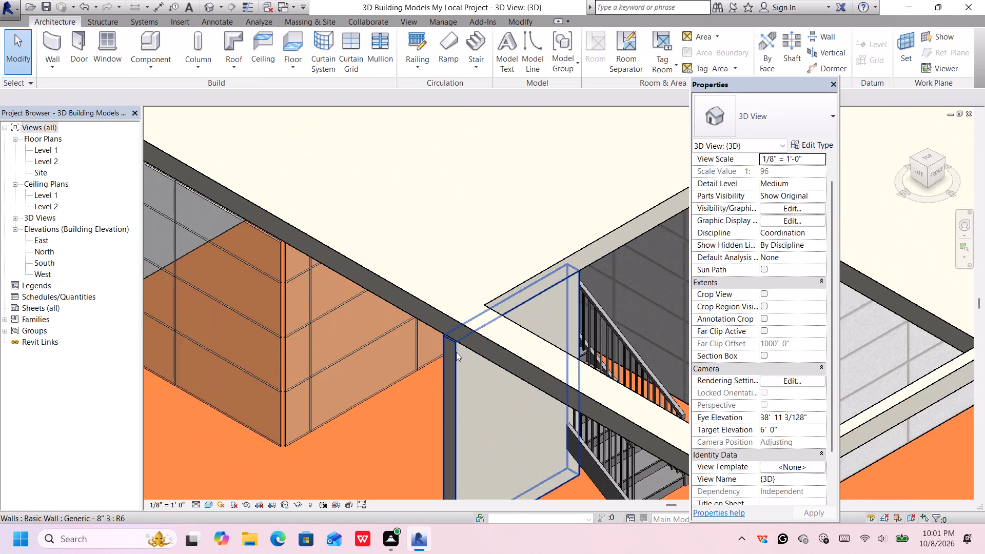
scroll(451, 348, up, 4)
scroll(453, 335, down, 10)
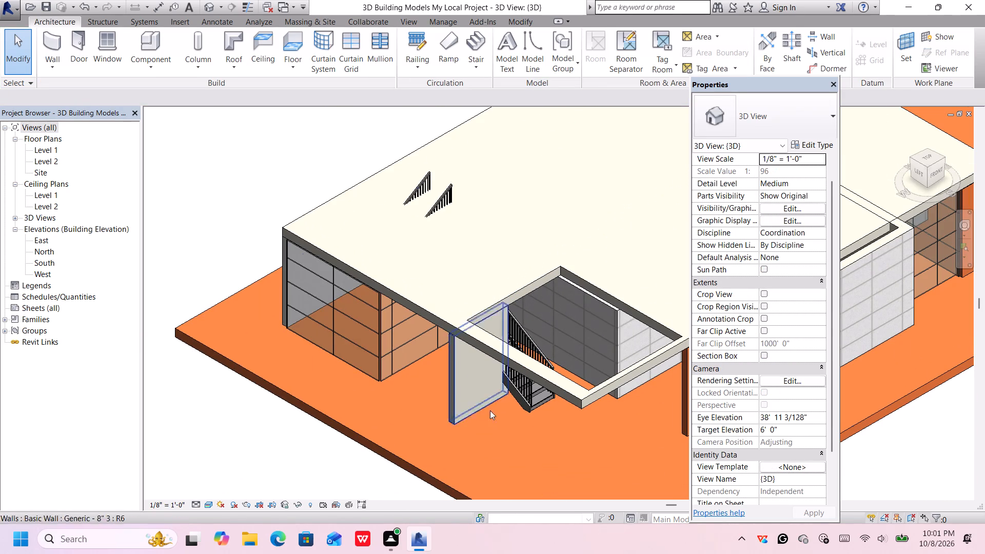
scroll(415, 479, down, 1)
middle_drag(392, 477, 393, 405)
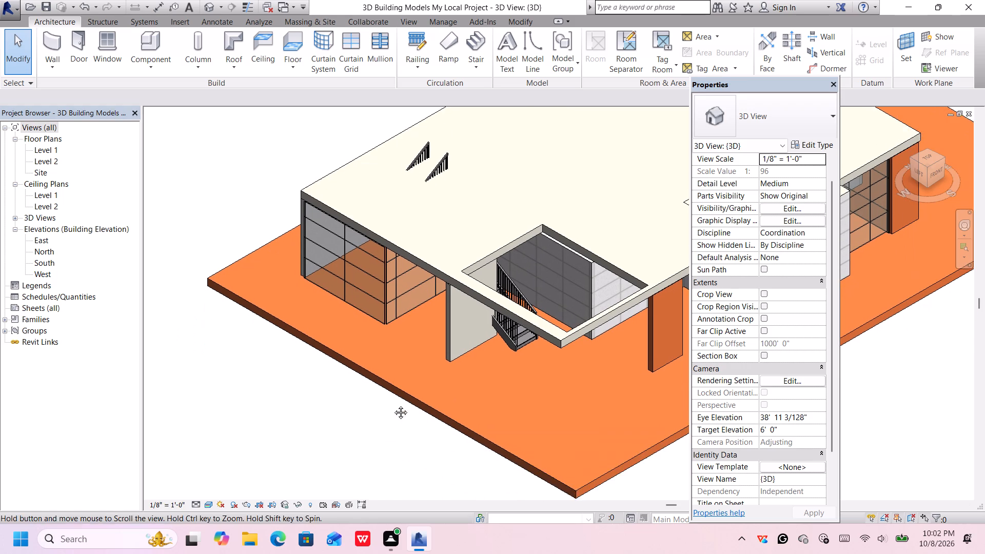
middle_drag(393, 405, 393, 404)
middle_drag(445, 394, 404, 427)
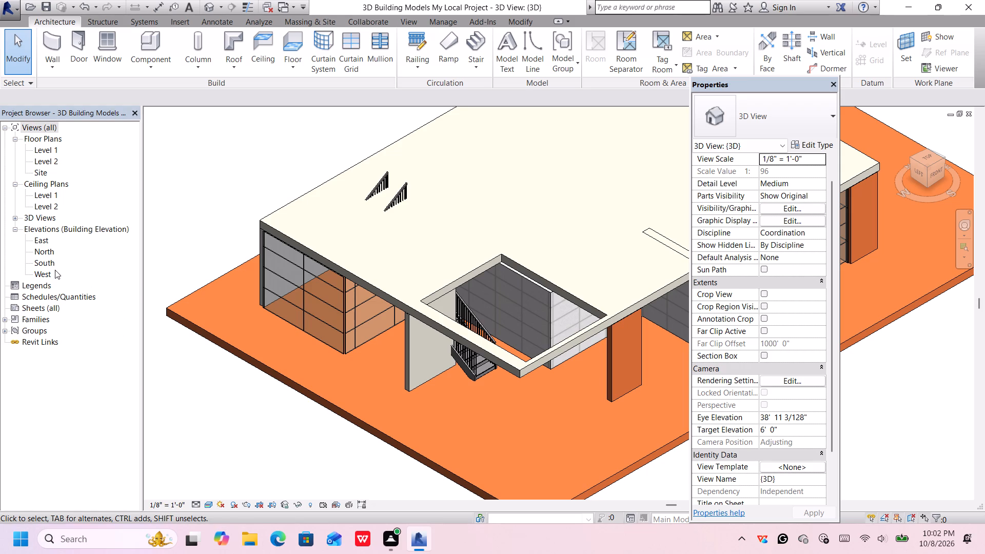
In the South elevation, nudge the plain wall beside the stairs about 5" west.
double_click(35, 264)
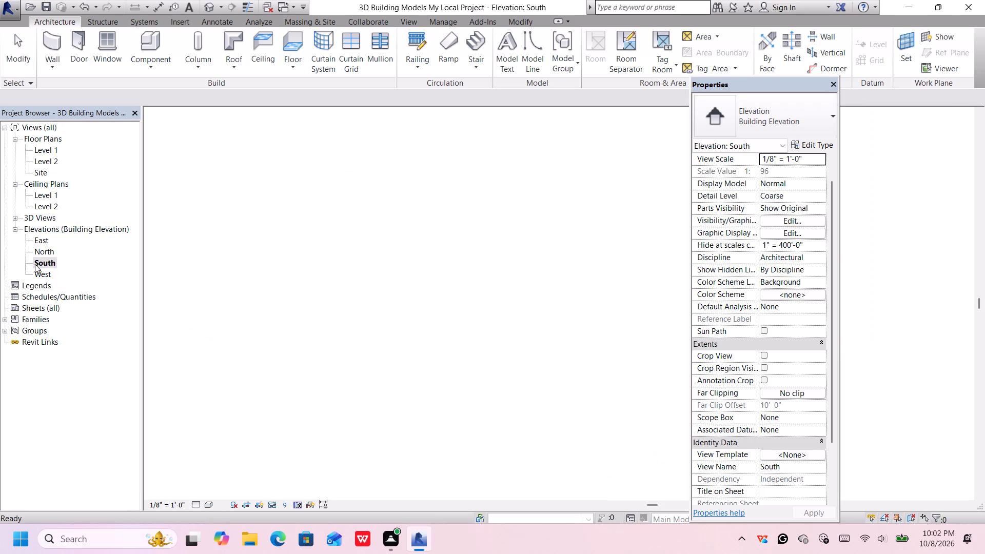
text('')
key(apostrophe)
key(slash)
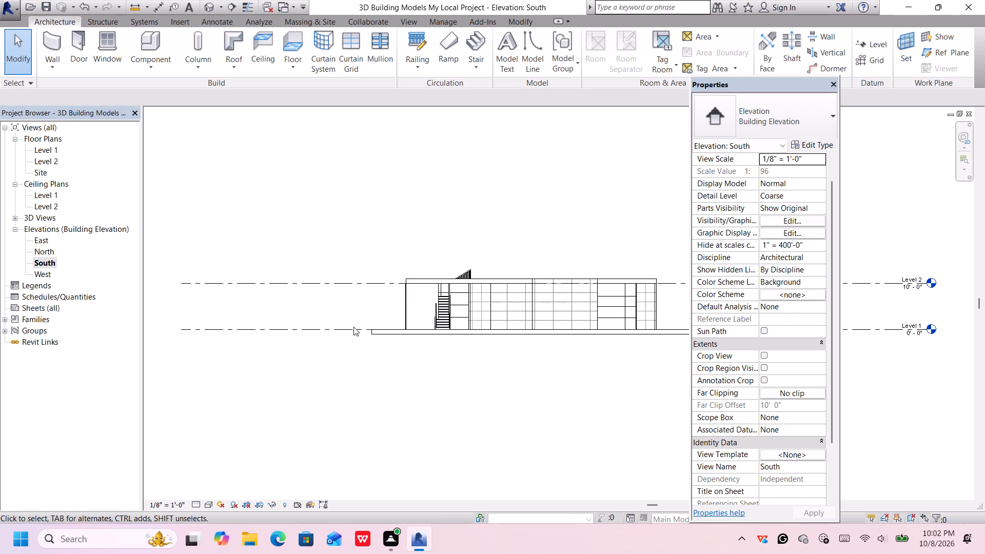
middle_drag(525, 379, 351, 387)
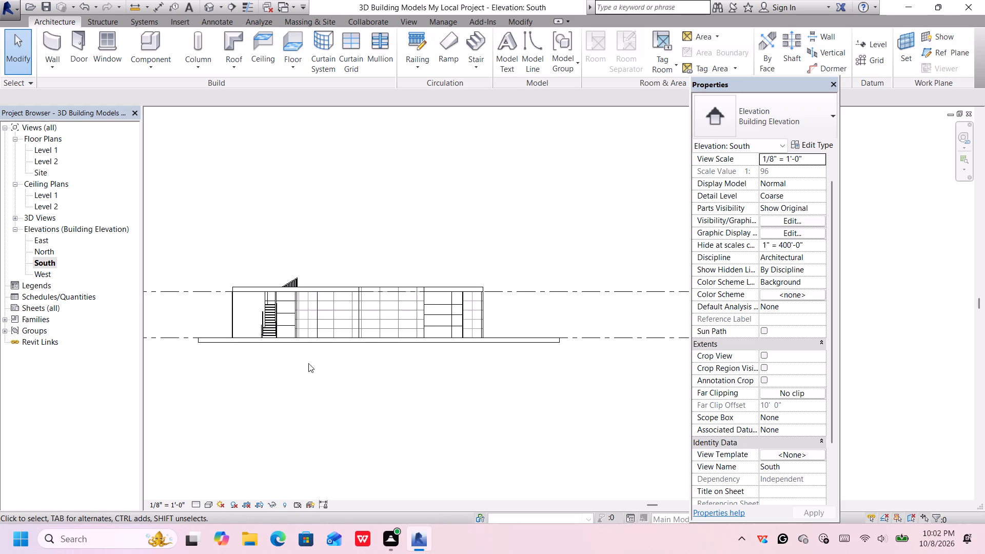
click(237, 313)
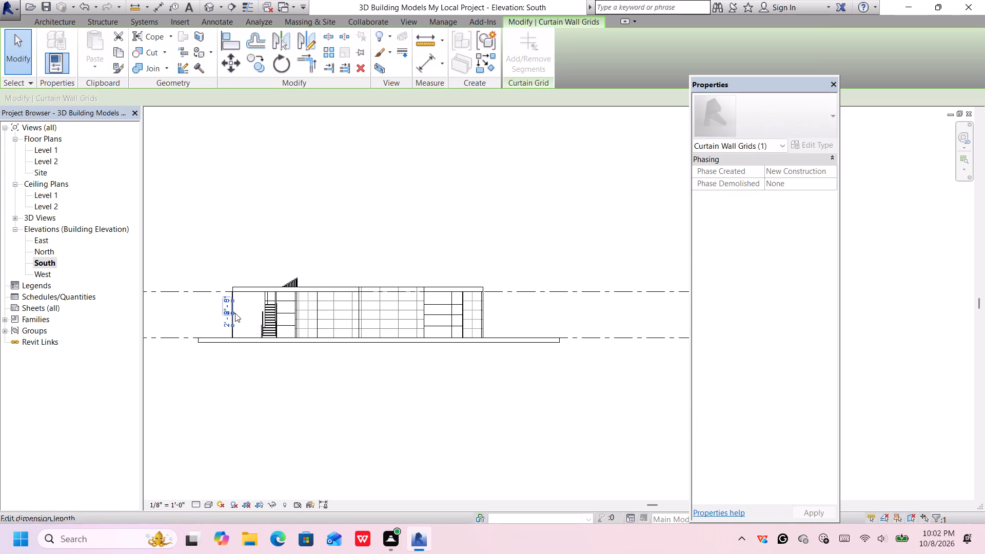
middle_drag(236, 331, 243, 337)
scroll(254, 313, up, 3)
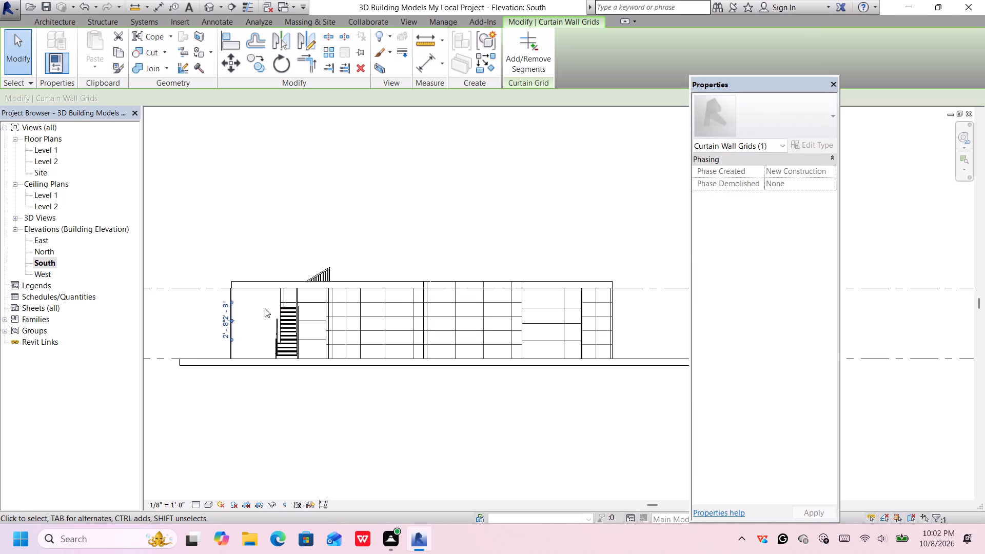
click(276, 302)
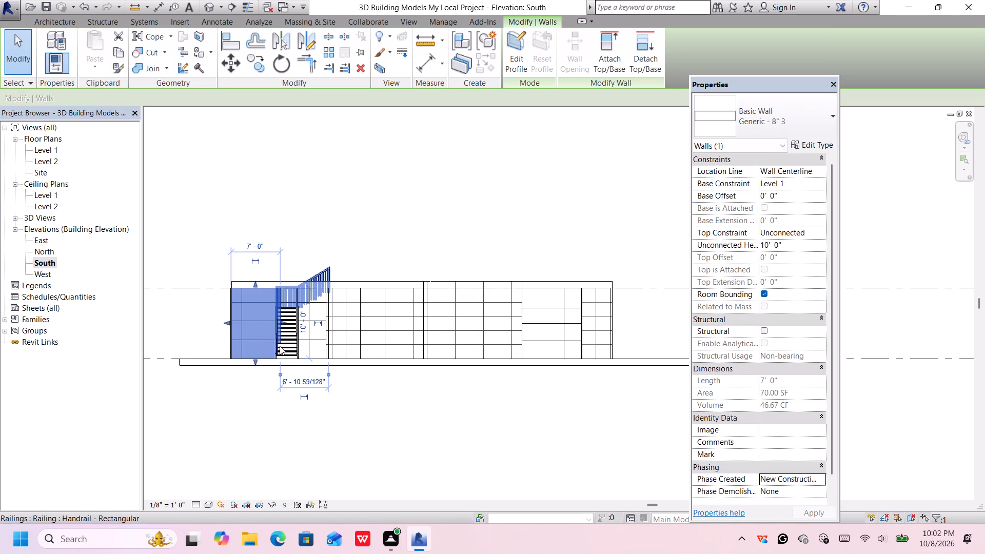
key(Left)
key(Left)
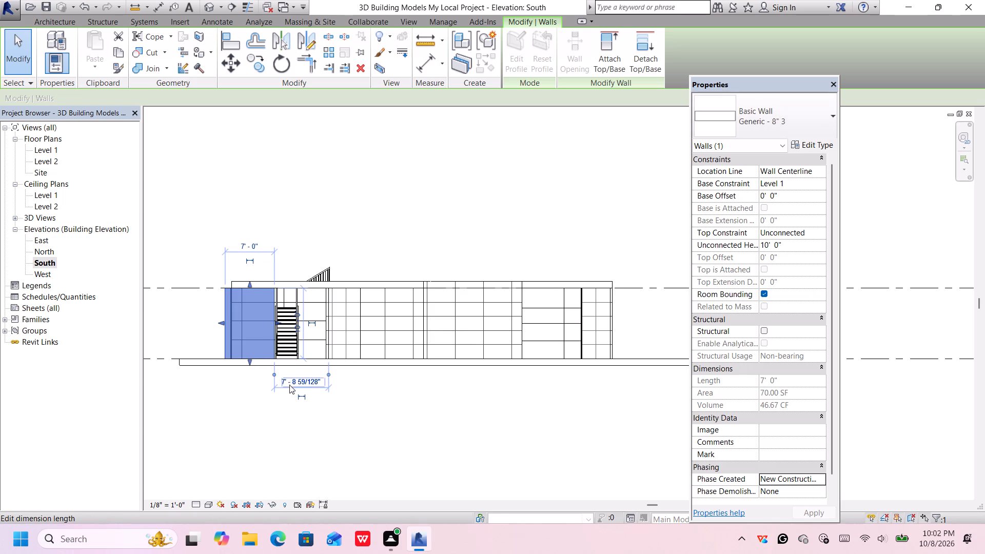
key(Right)
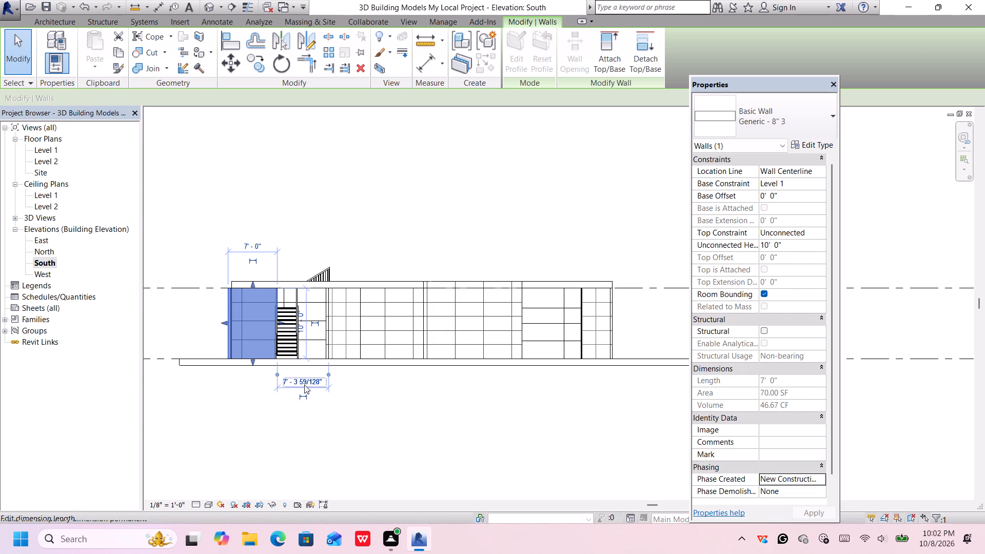
click(403, 243)
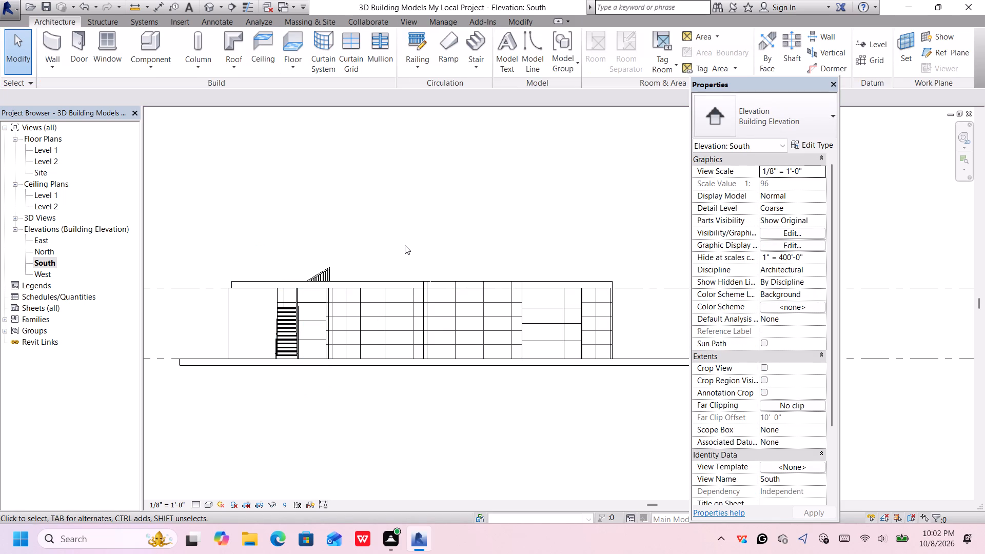
In the South elevation, add two levels above Level 2 by offsetting picked level lines upward by 11' each.
scroll(654, 254, down, 2)
middle_drag(649, 274, 543, 270)
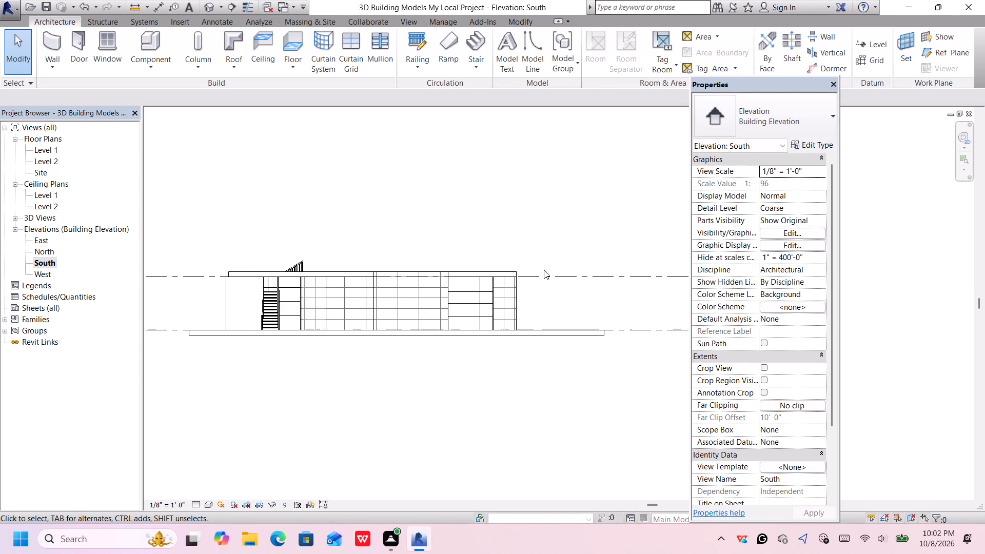
scroll(601, 265, up, 1)
scroll(601, 265, down, 4)
middle_drag(587, 276, 451, 345)
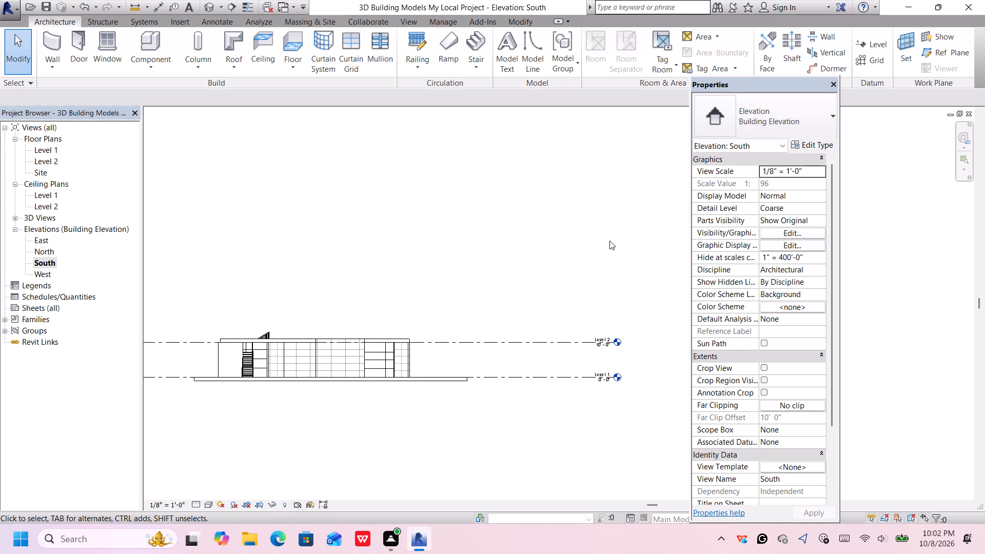
click(871, 39)
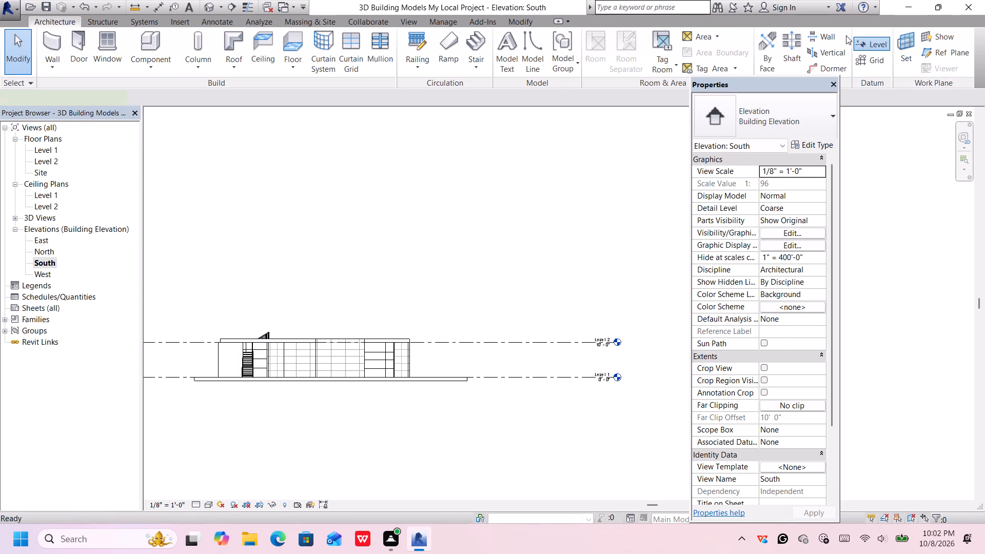
click(528, 39)
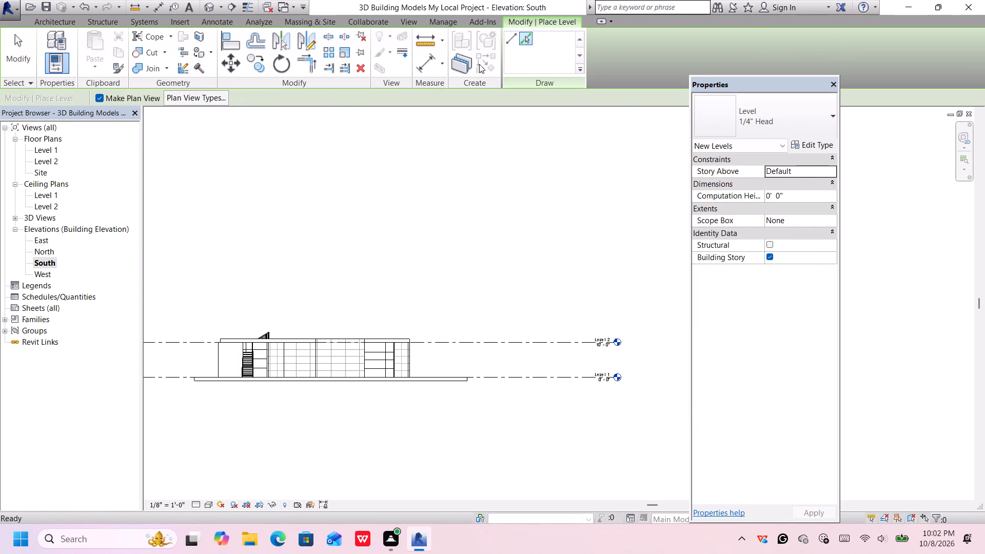
drag(294, 97, 244, 107)
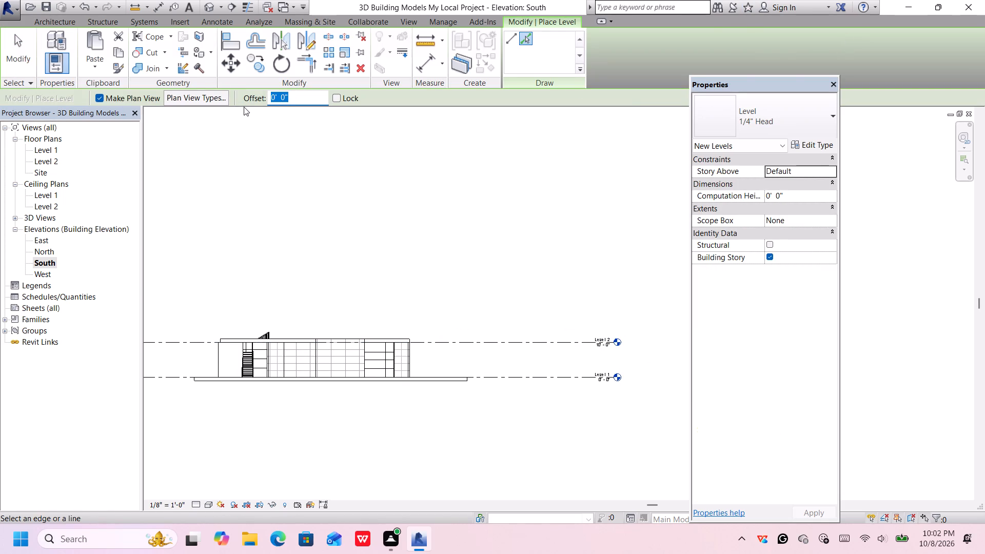
key(BackSpace)
text(11')
key(Return)
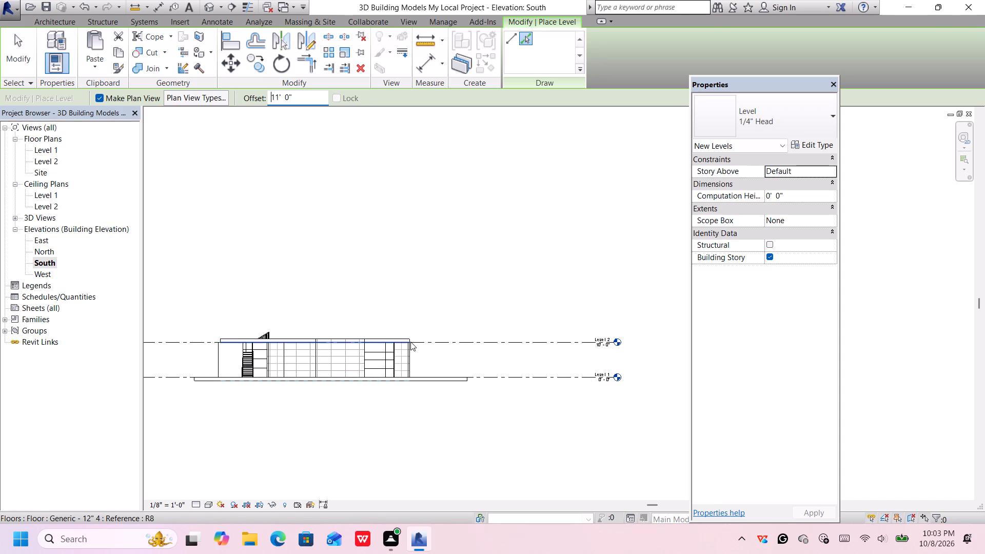
click(569, 341)
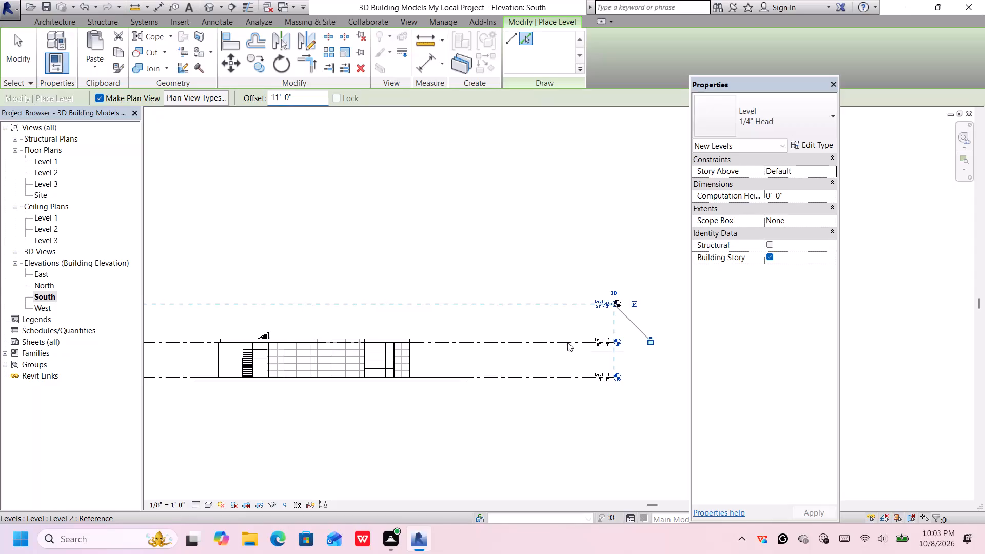
click(567, 303)
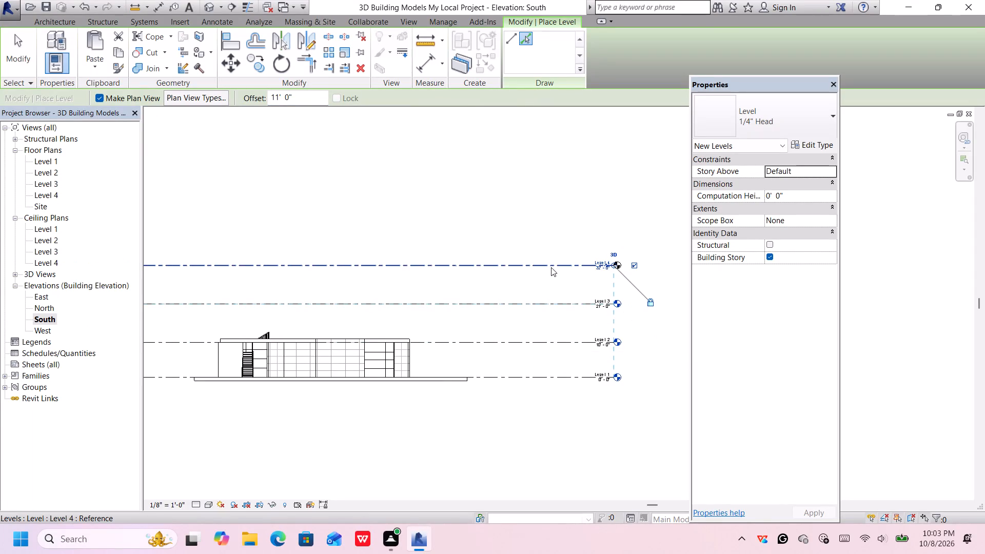
click(550, 266)
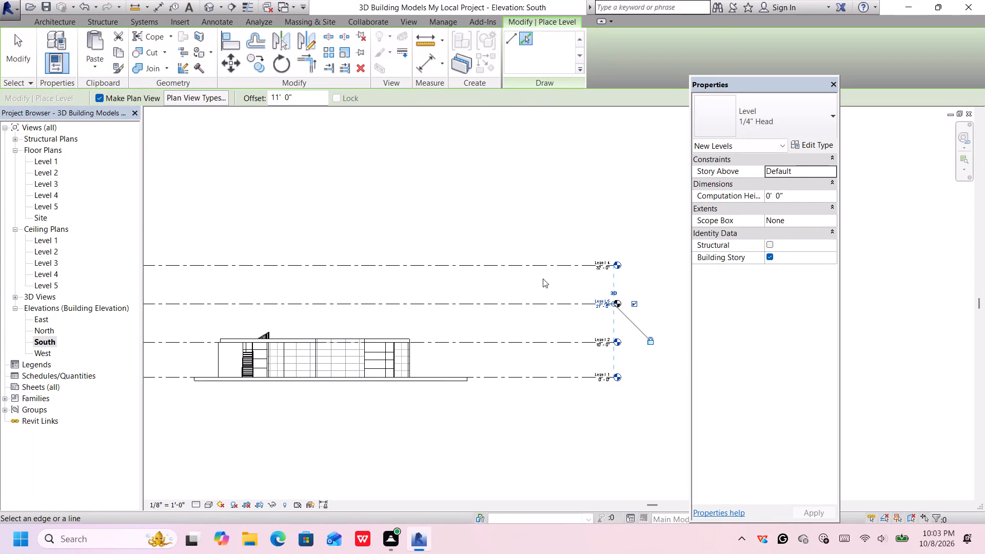
key(ctrl+z)
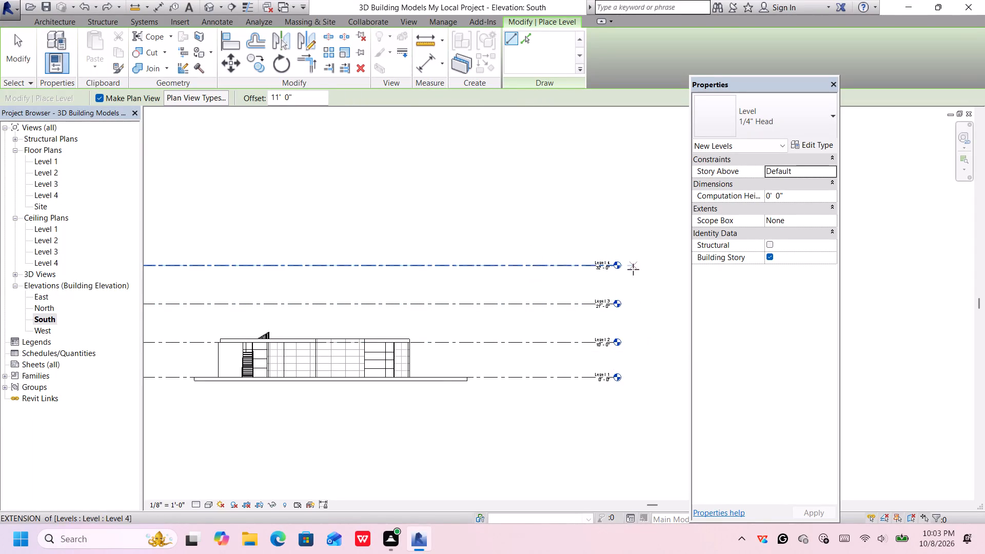
Add six more levels above the 32' level, each offset 11' from the one below, up to 98'.
drag(528, 37, 524, 34)
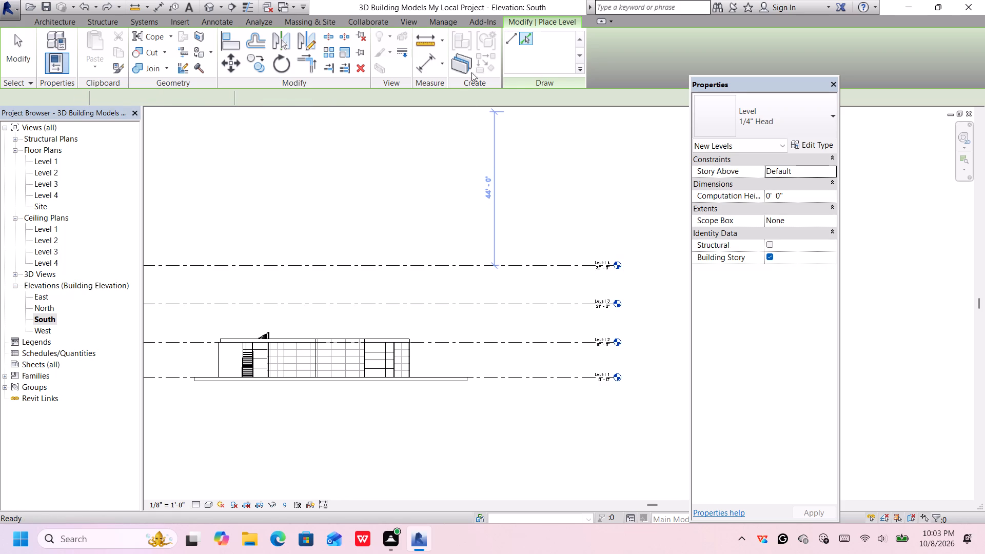
click(578, 260)
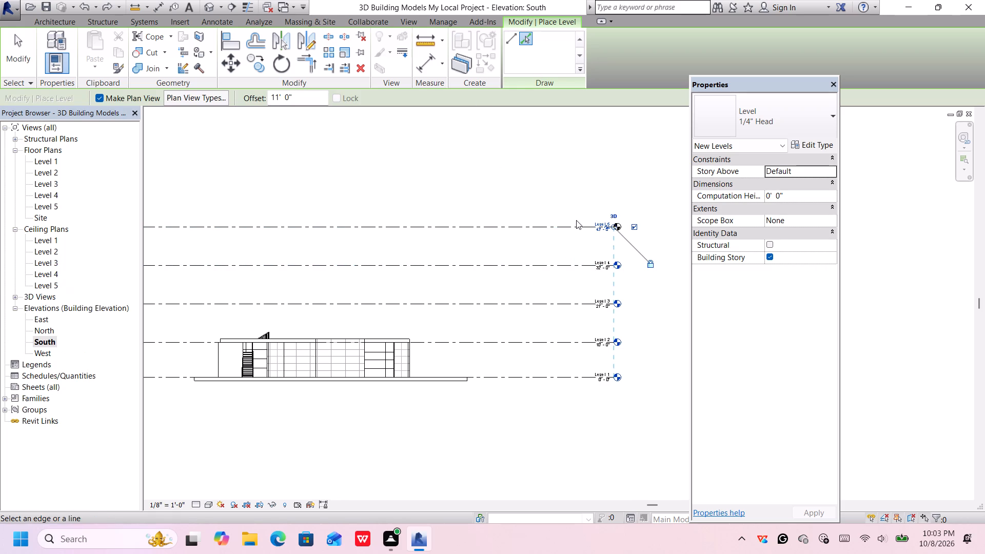
click(575, 223)
click(570, 186)
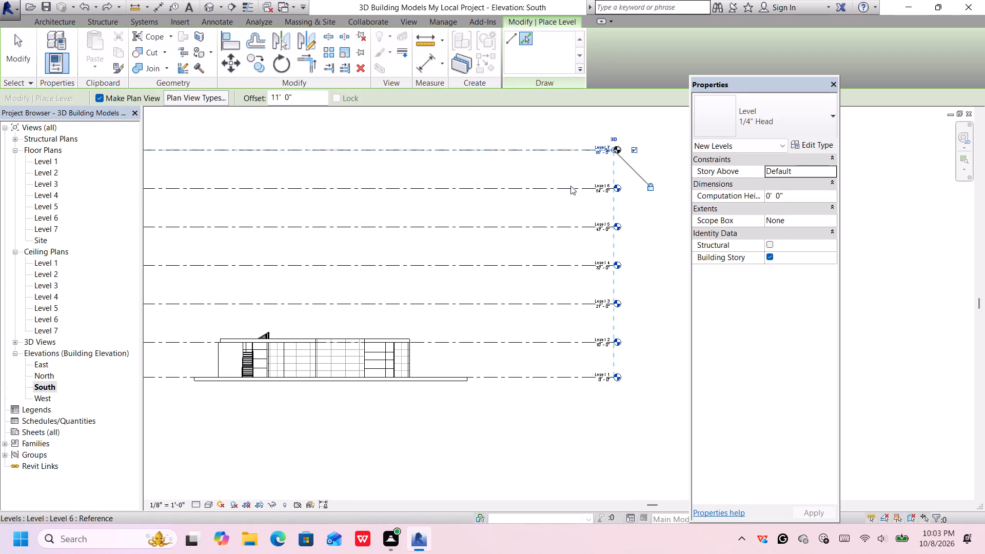
click(560, 149)
middle_drag(556, 150, 571, 282)
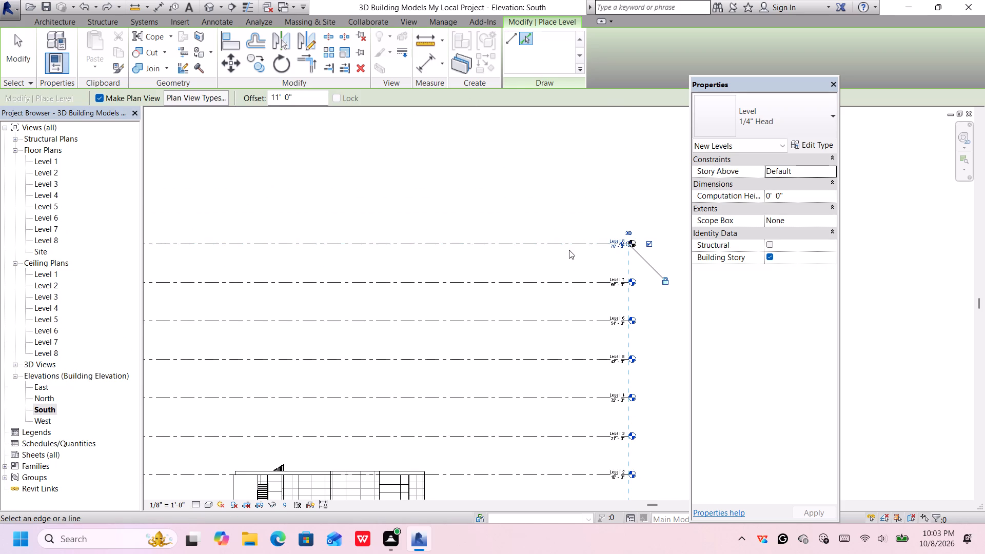
click(569, 241)
click(564, 203)
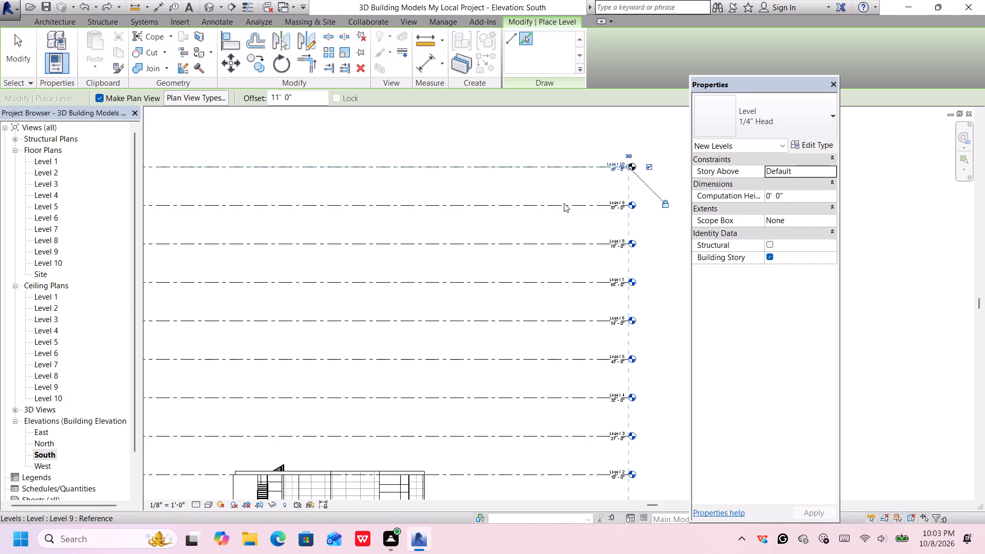
middle_drag(574, 157, 597, 224)
click(599, 235)
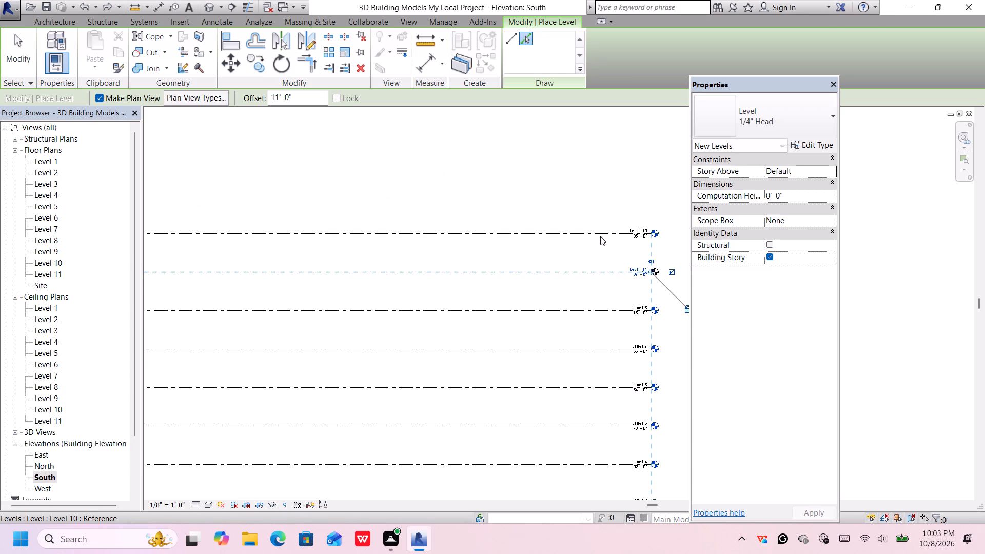
key(ctrl+z)
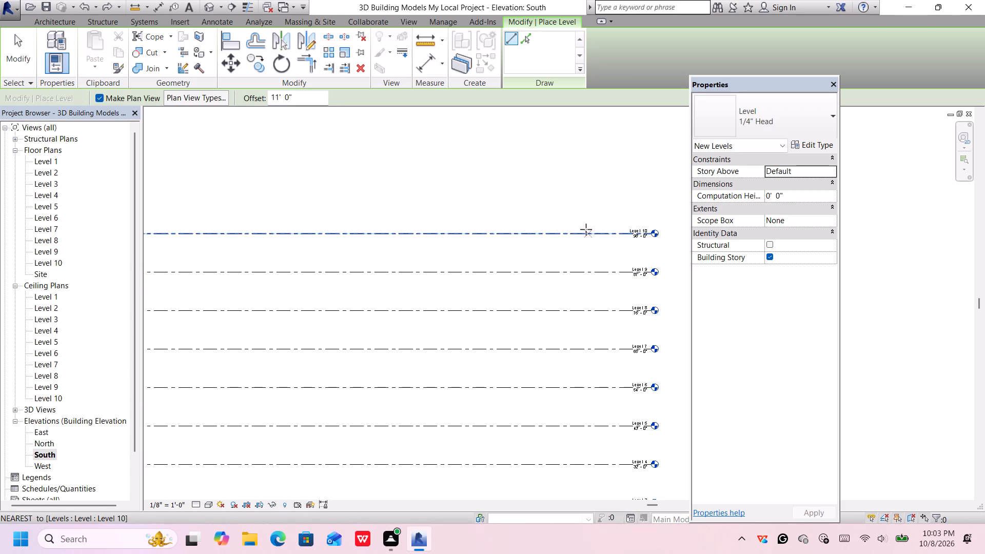
Add three more levels above the 98' level at 11' offsets, reaching 131'.
scroll(584, 235, down, 8)
middle_drag(596, 266, 601, 260)
scroll(577, 219, up, 4)
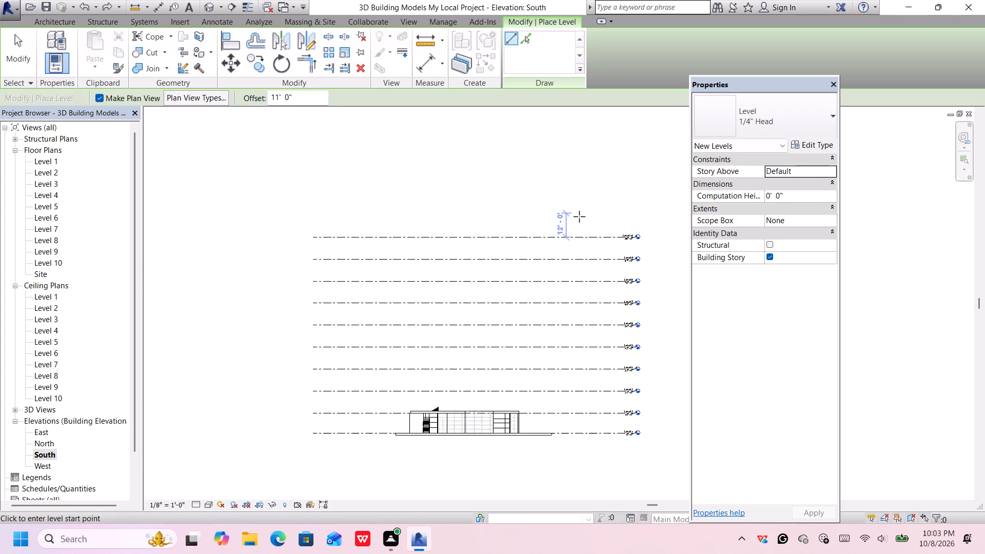
scroll(579, 216, up, 2)
click(523, 38)
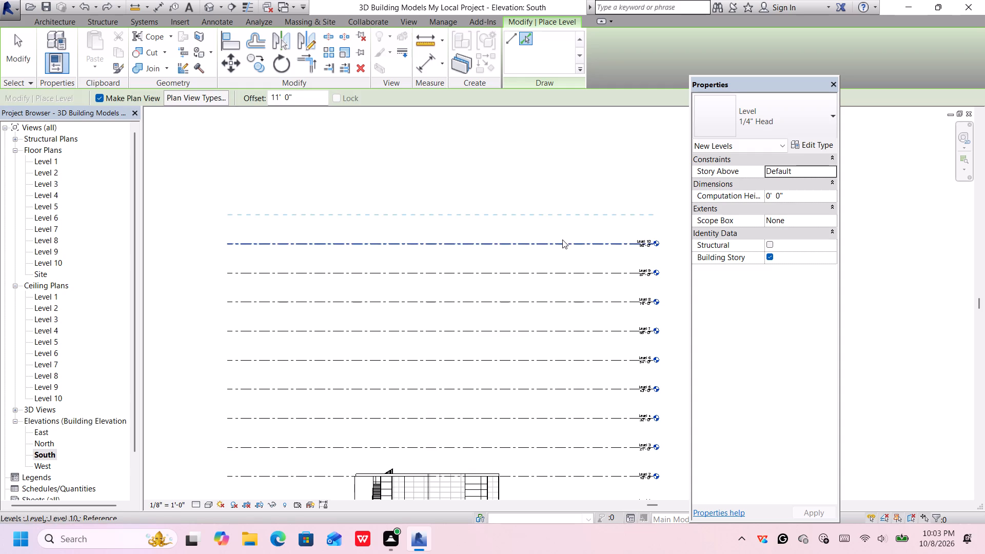
click(562, 239)
click(563, 213)
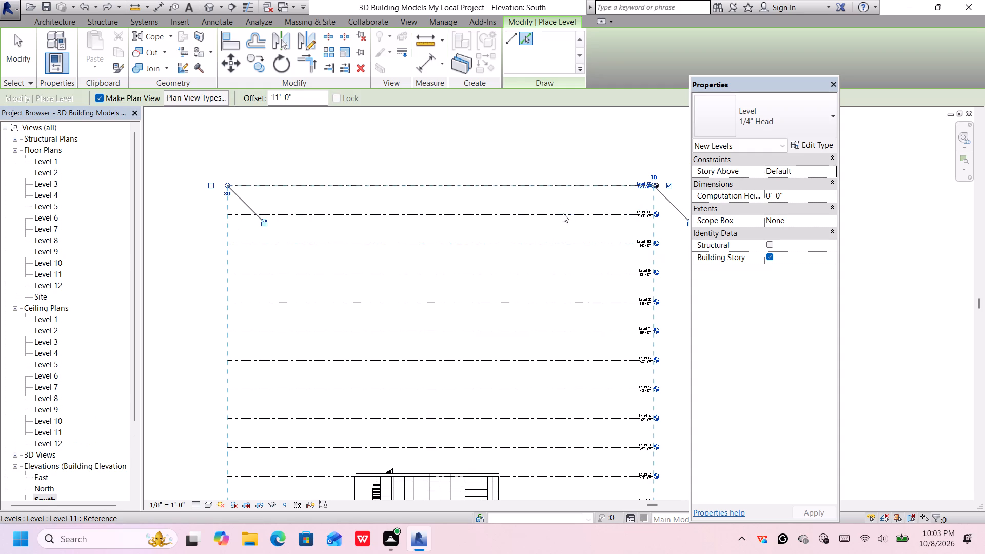
middle_click(561, 322)
scroll(576, 254, down, 1)
middle_drag(576, 254, 561, 338)
scroll(557, 266, up, 2)
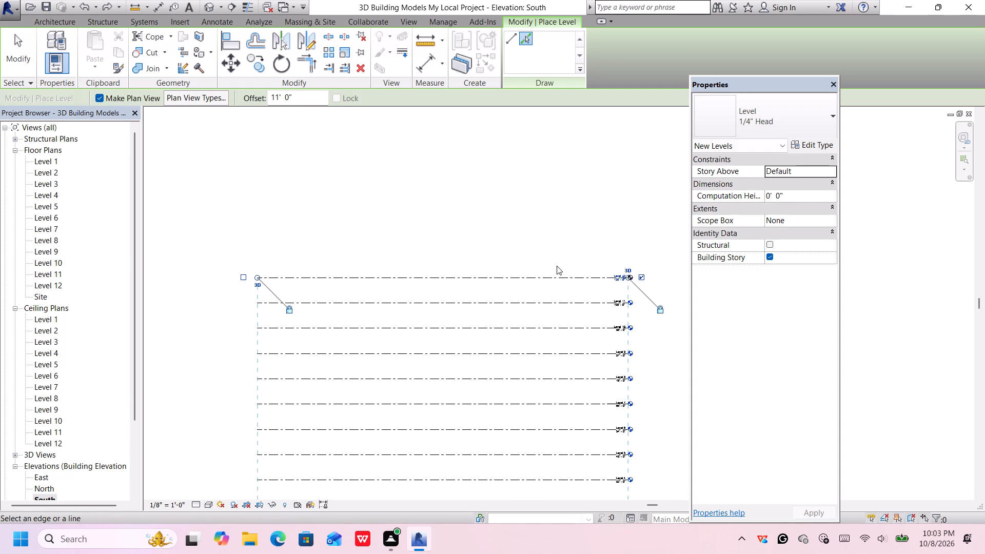
scroll(557, 266, up, 3)
click(563, 285)
scroll(567, 266, down, 7)
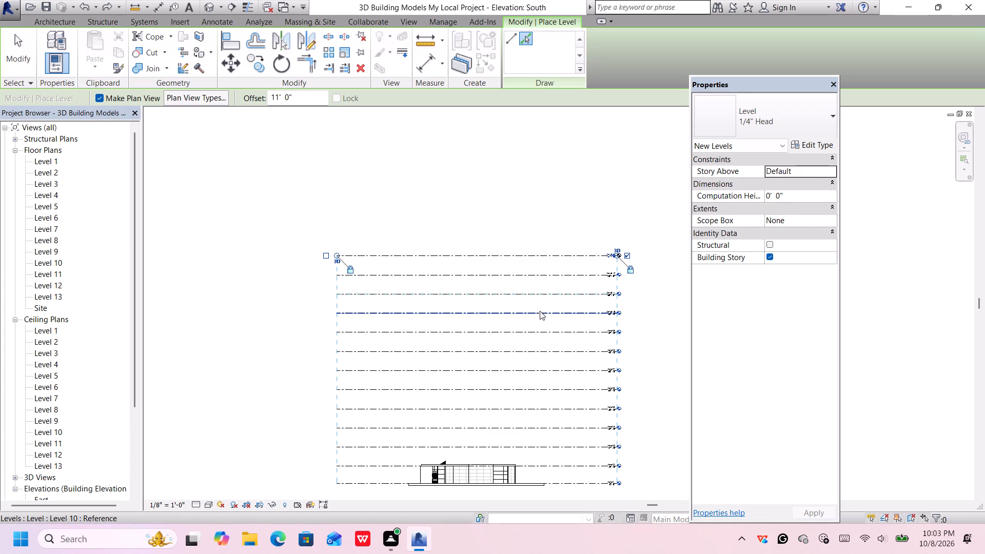
Add two final levels above the 131' level, each offset 11' from the one below, and finish level placement.
scroll(611, 256, up, 7)
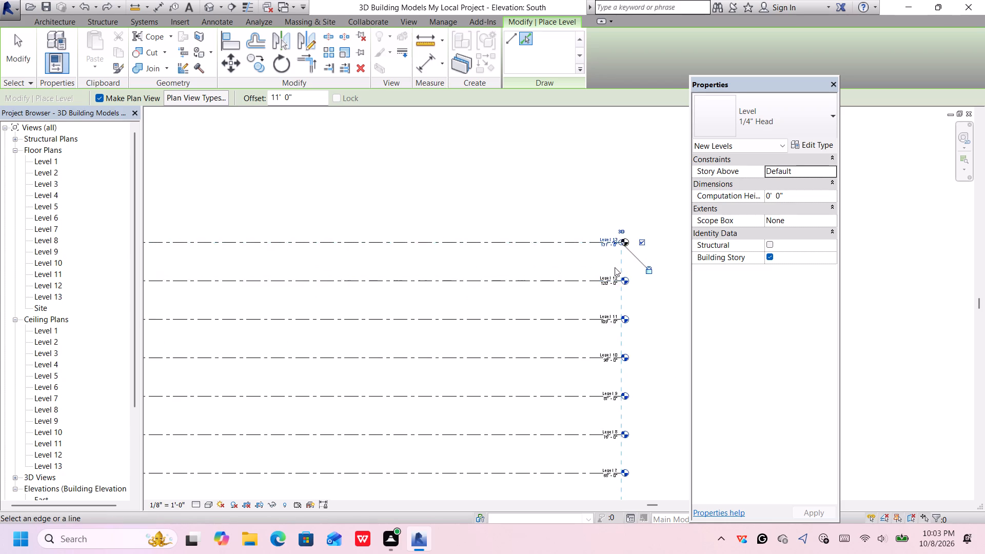
scroll(615, 267, up, 3)
middle_drag(612, 265, 611, 284)
scroll(612, 265, up, 1)
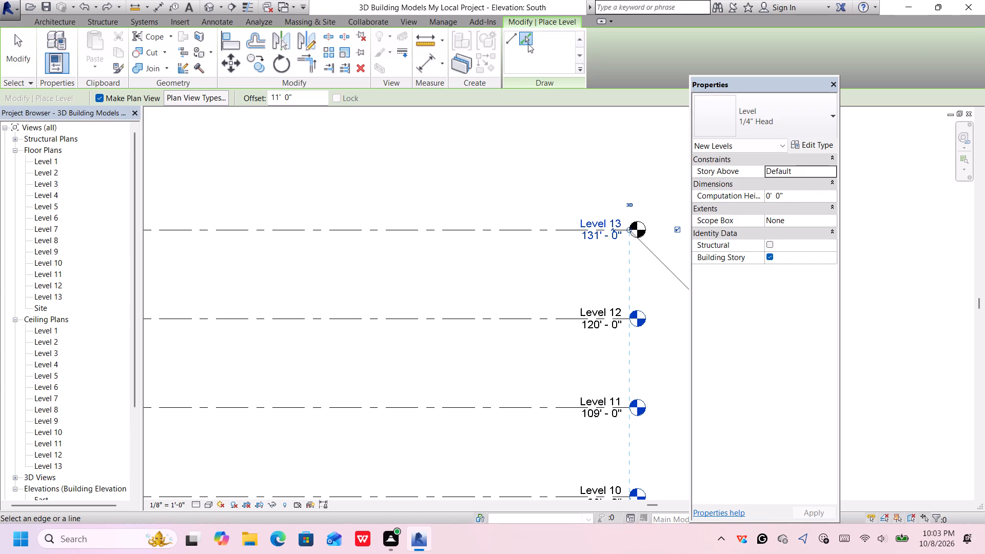
click(523, 33)
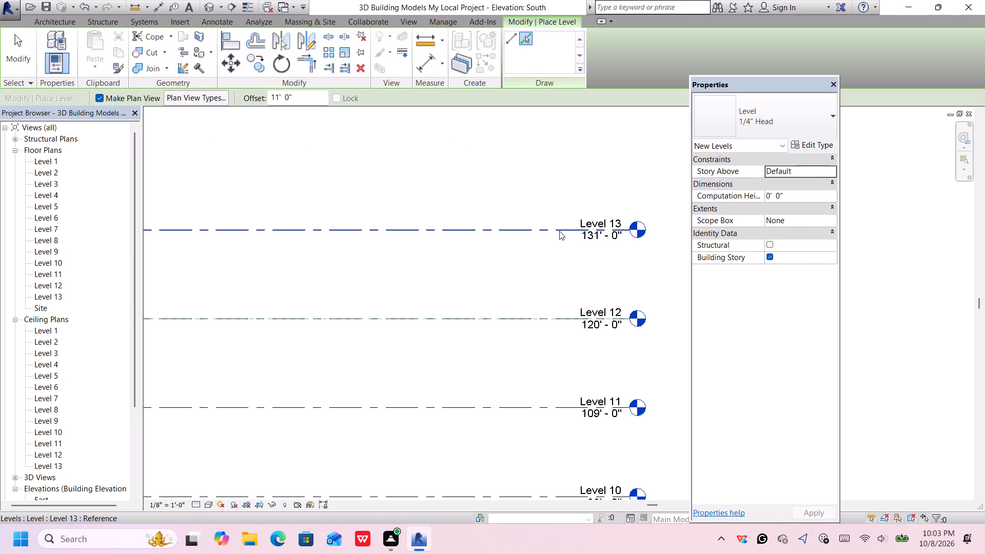
click(553, 228)
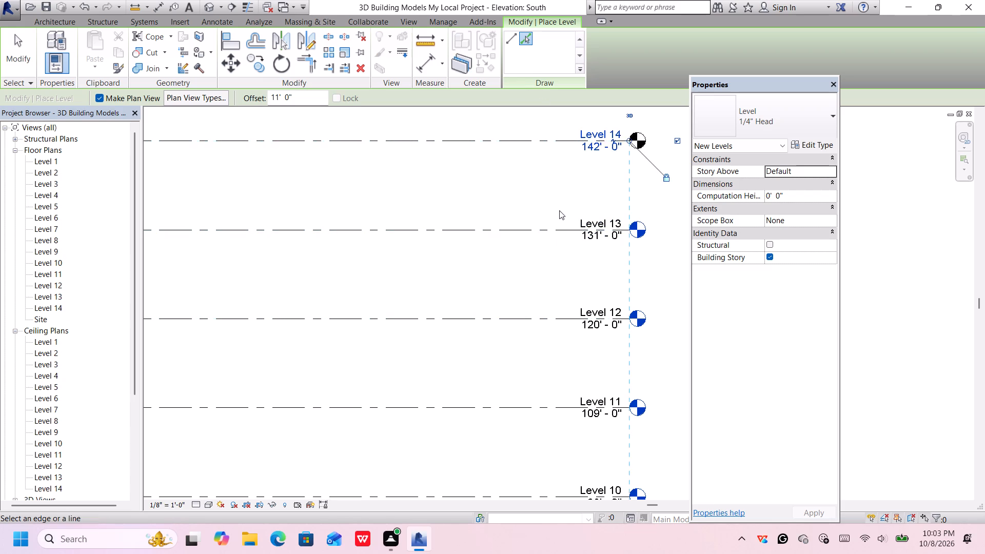
scroll(559, 210, down, 11)
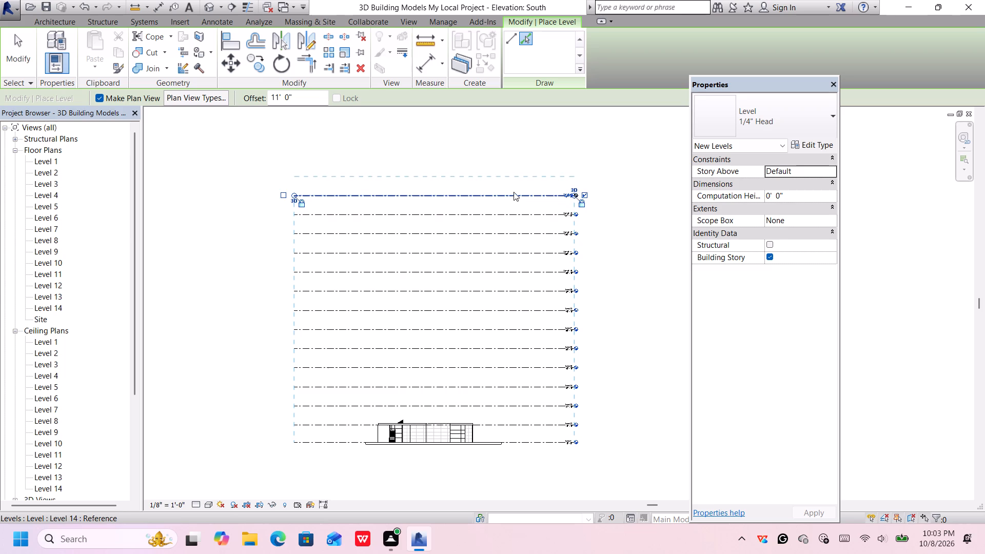
click(514, 192)
middle_drag(515, 190, 528, 207)
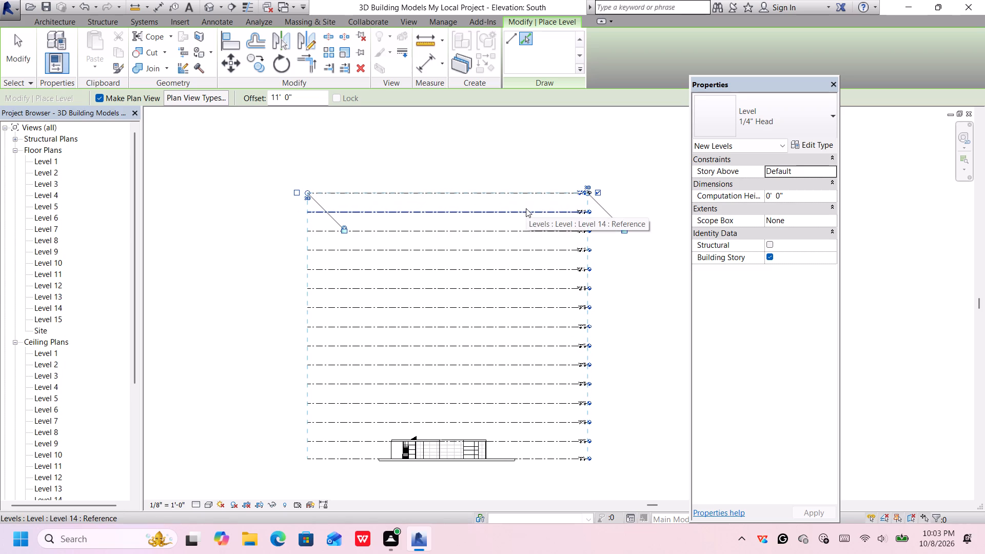
key(Escape)
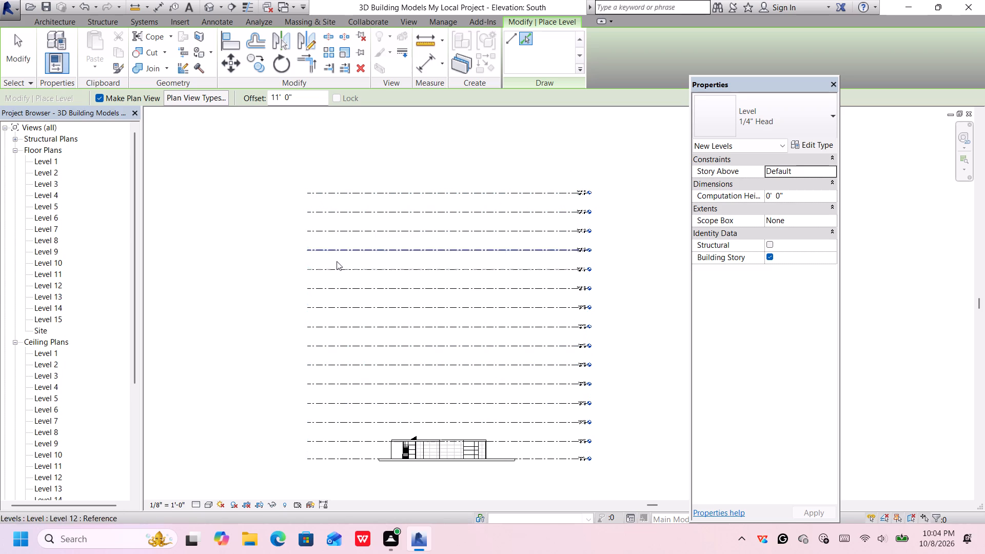
middle_drag(441, 437, 451, 372)
scroll(458, 386, up, 6)
key(Escape)
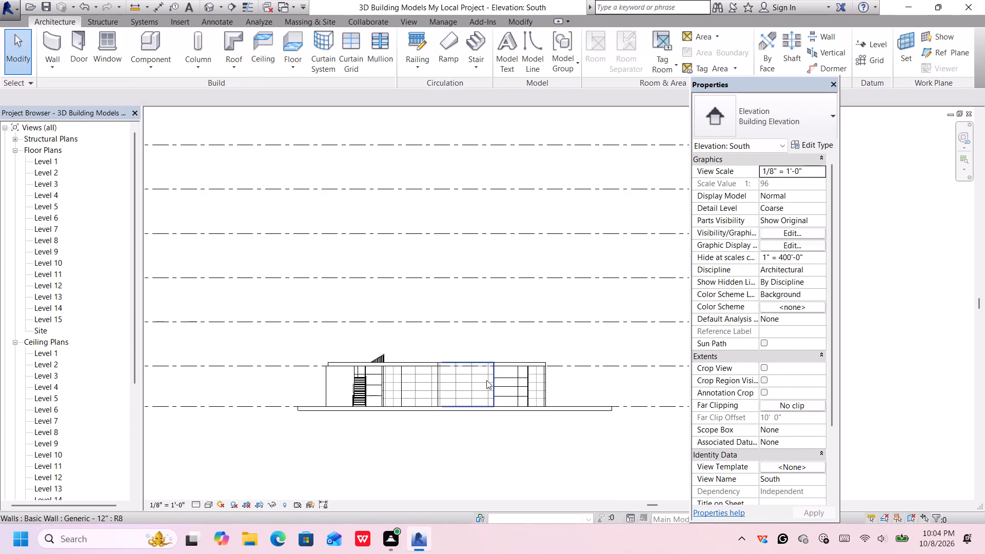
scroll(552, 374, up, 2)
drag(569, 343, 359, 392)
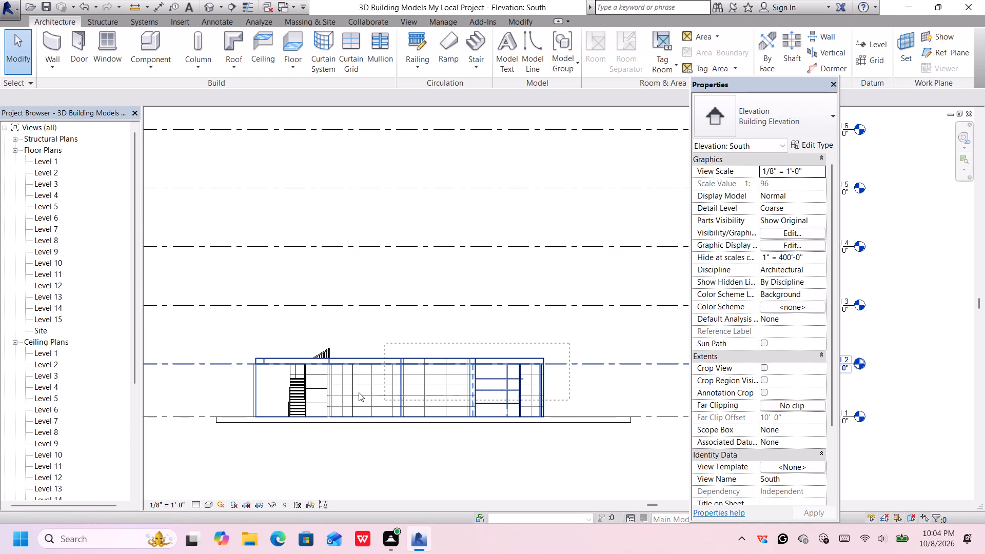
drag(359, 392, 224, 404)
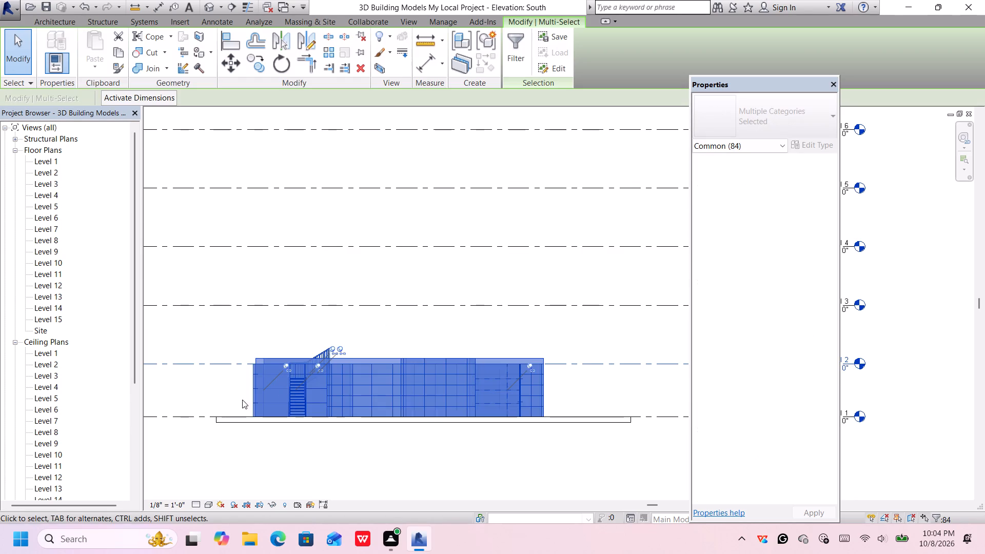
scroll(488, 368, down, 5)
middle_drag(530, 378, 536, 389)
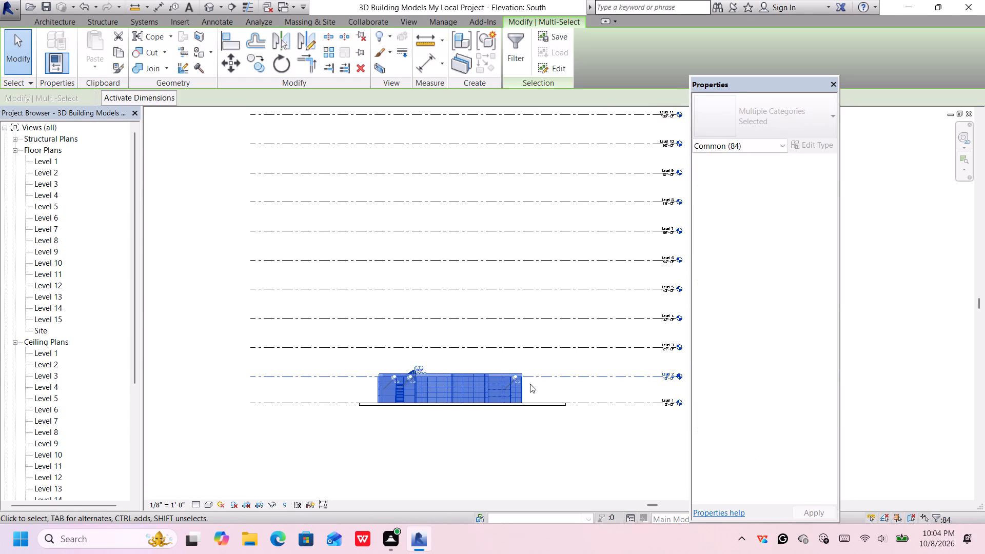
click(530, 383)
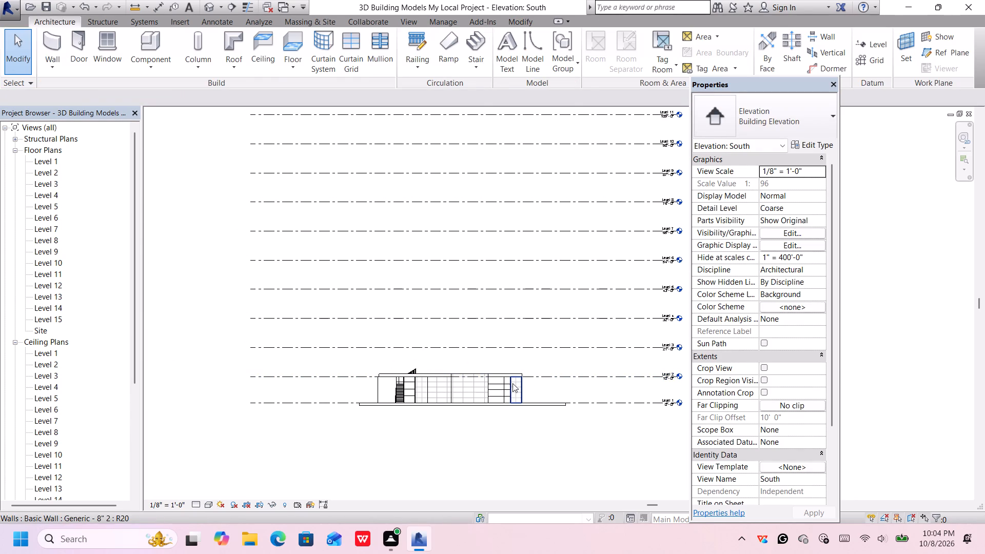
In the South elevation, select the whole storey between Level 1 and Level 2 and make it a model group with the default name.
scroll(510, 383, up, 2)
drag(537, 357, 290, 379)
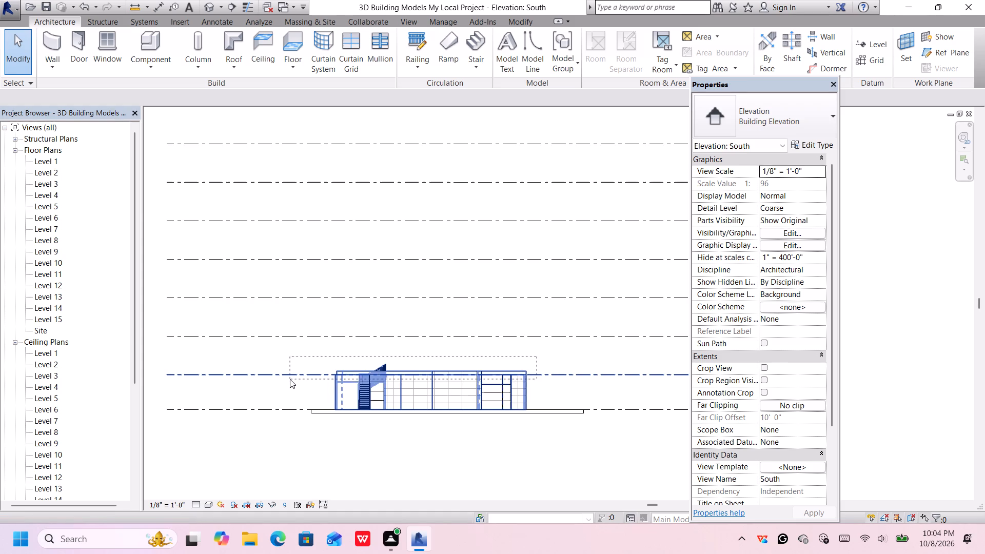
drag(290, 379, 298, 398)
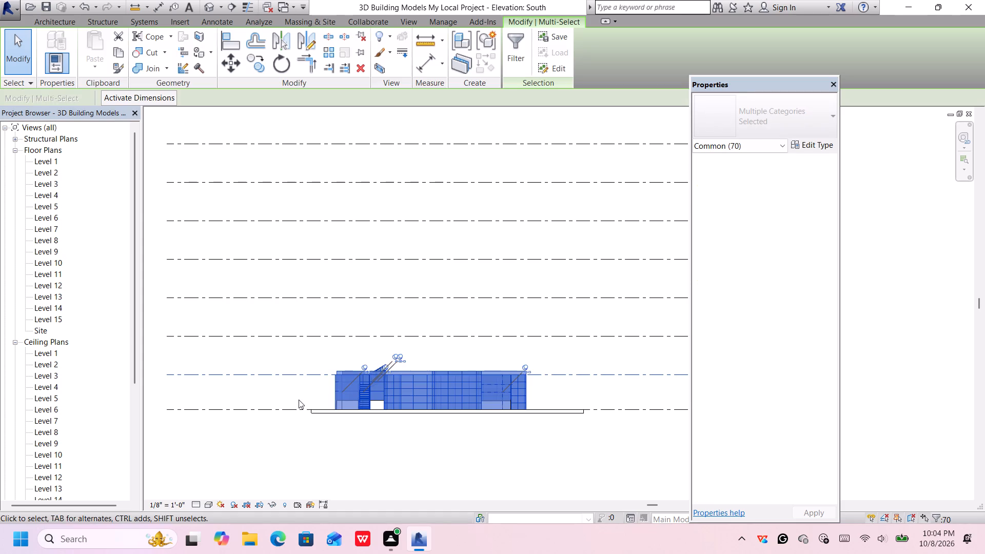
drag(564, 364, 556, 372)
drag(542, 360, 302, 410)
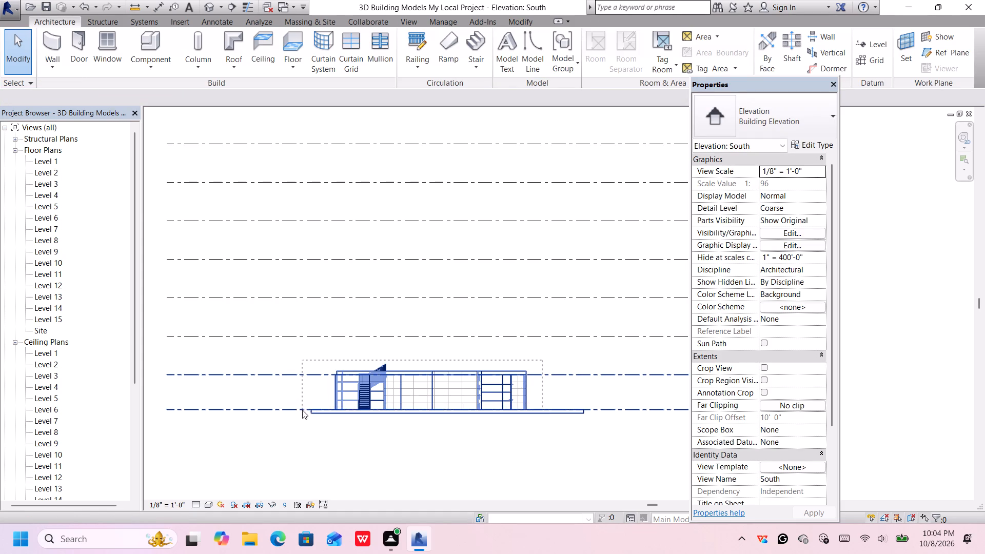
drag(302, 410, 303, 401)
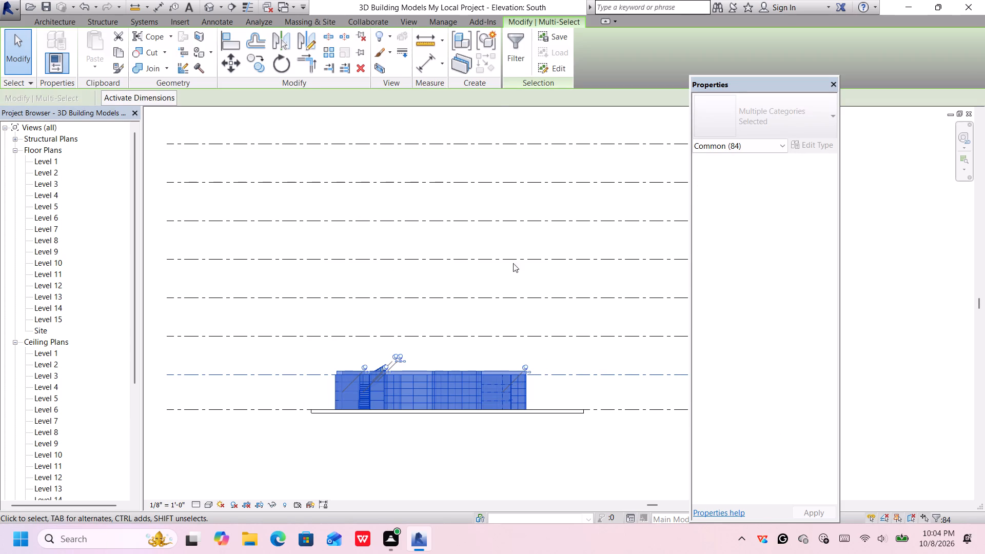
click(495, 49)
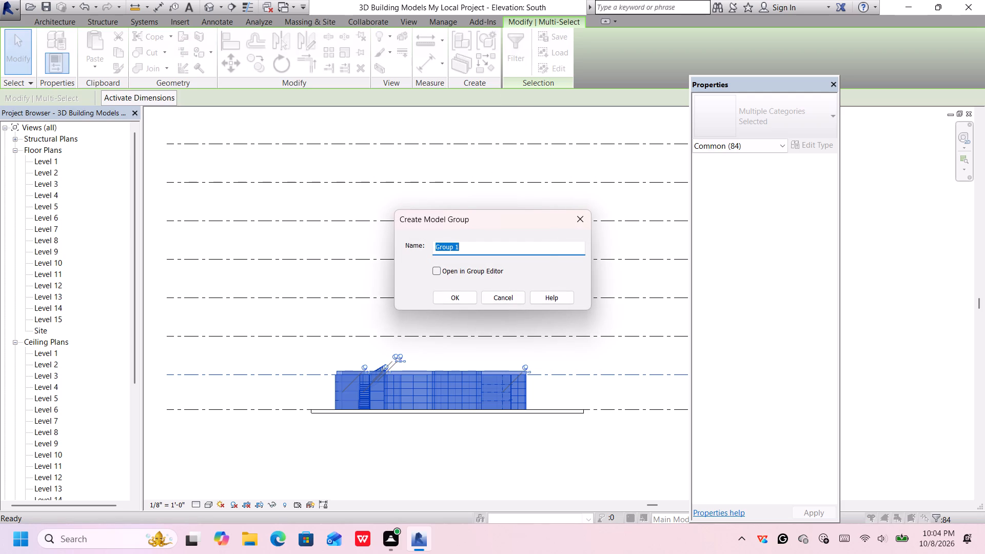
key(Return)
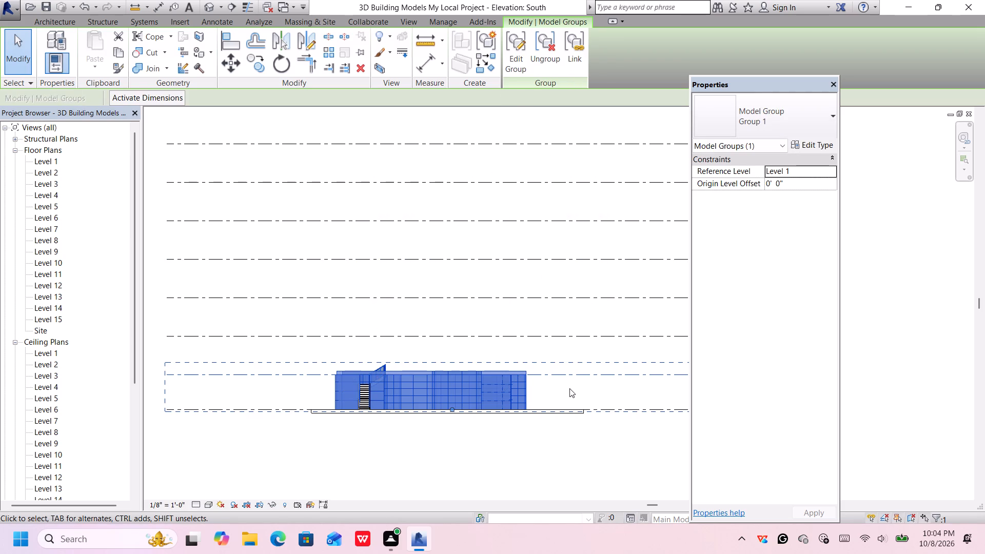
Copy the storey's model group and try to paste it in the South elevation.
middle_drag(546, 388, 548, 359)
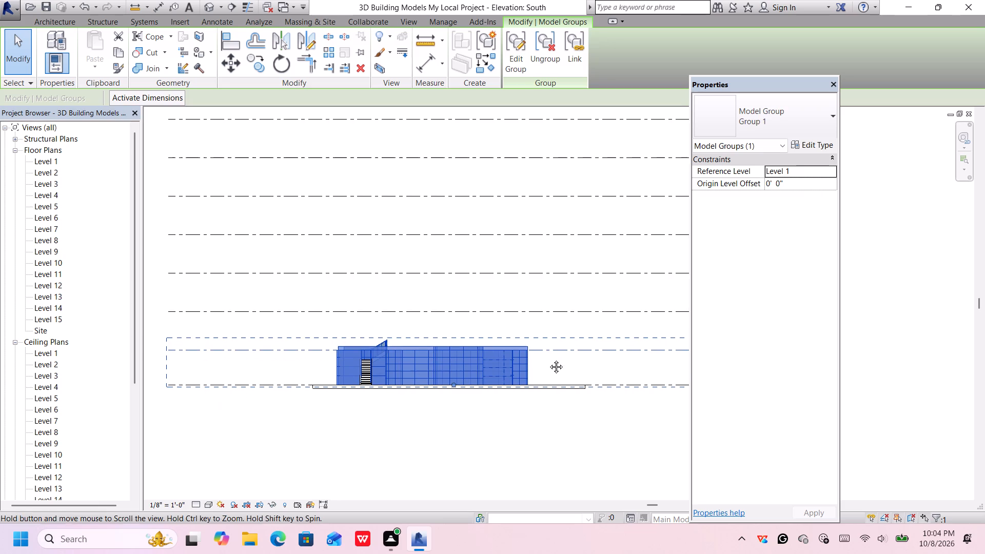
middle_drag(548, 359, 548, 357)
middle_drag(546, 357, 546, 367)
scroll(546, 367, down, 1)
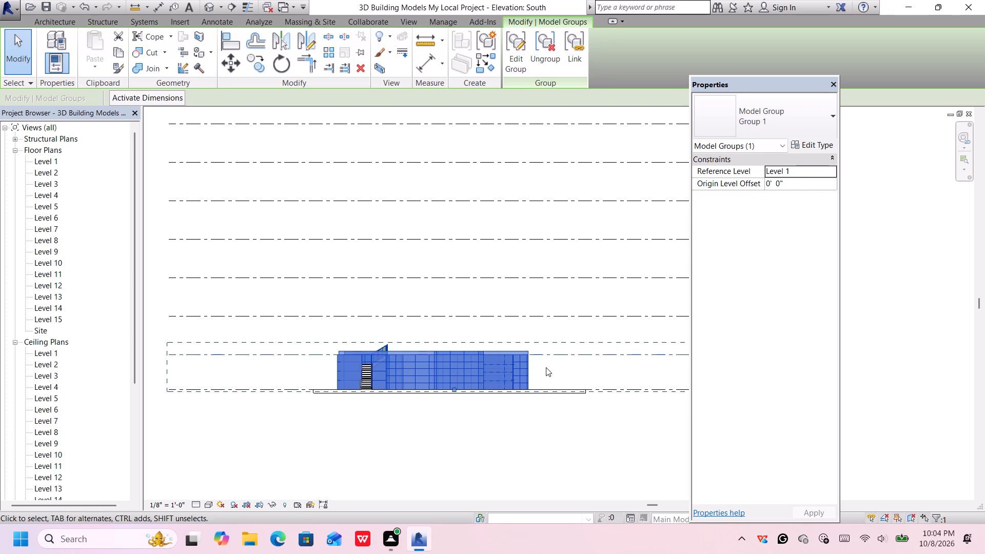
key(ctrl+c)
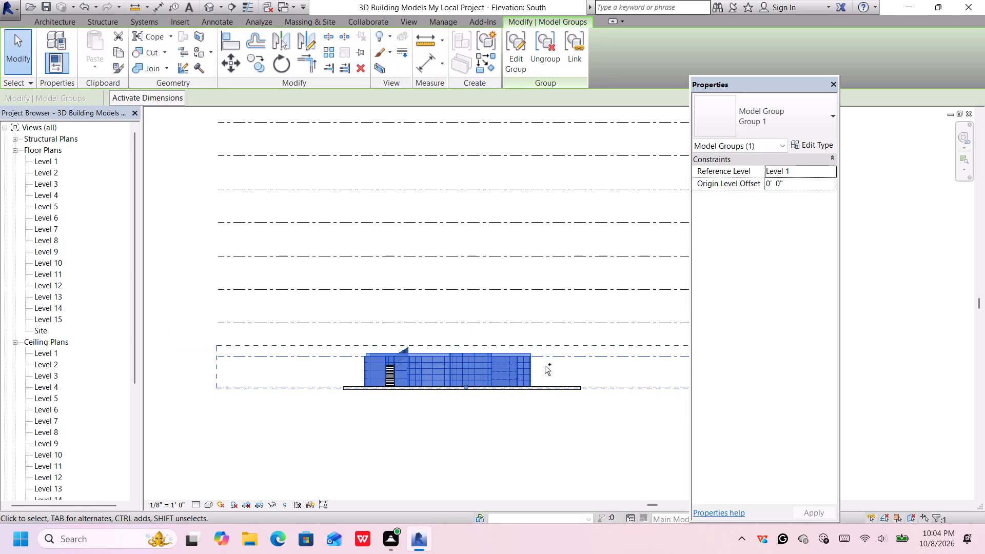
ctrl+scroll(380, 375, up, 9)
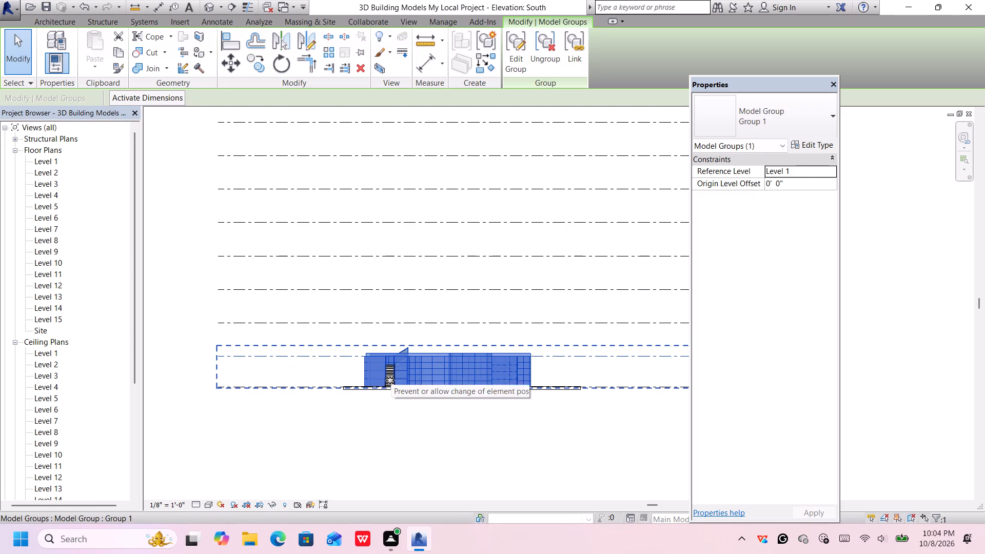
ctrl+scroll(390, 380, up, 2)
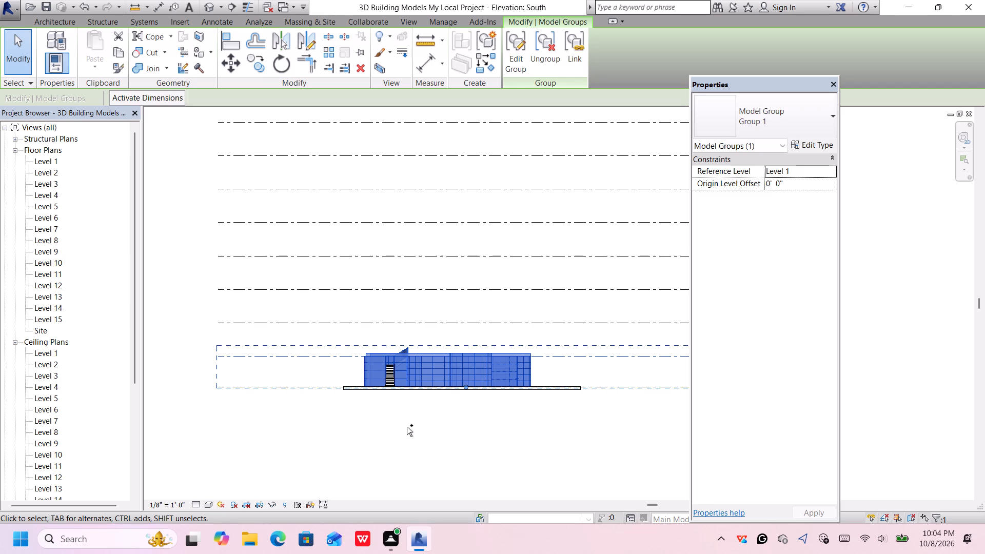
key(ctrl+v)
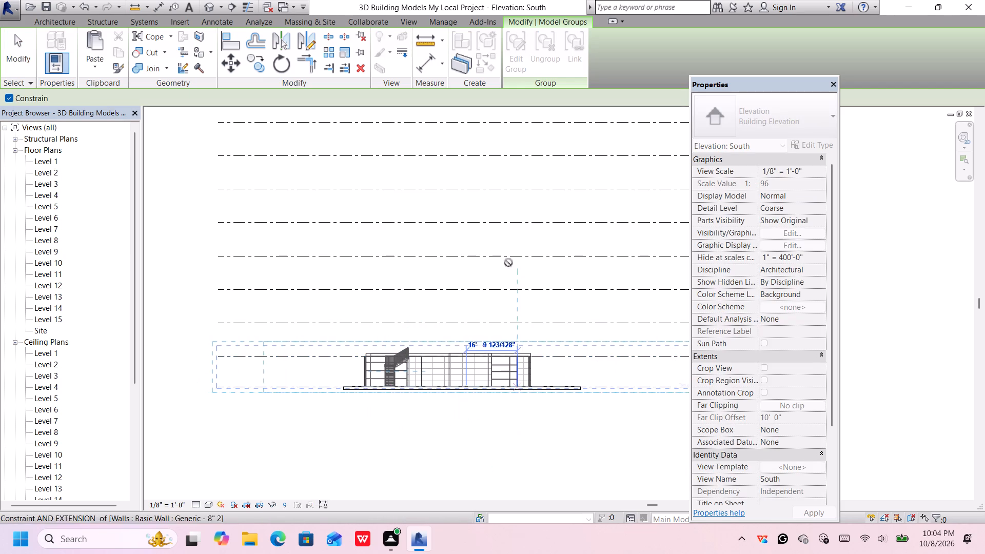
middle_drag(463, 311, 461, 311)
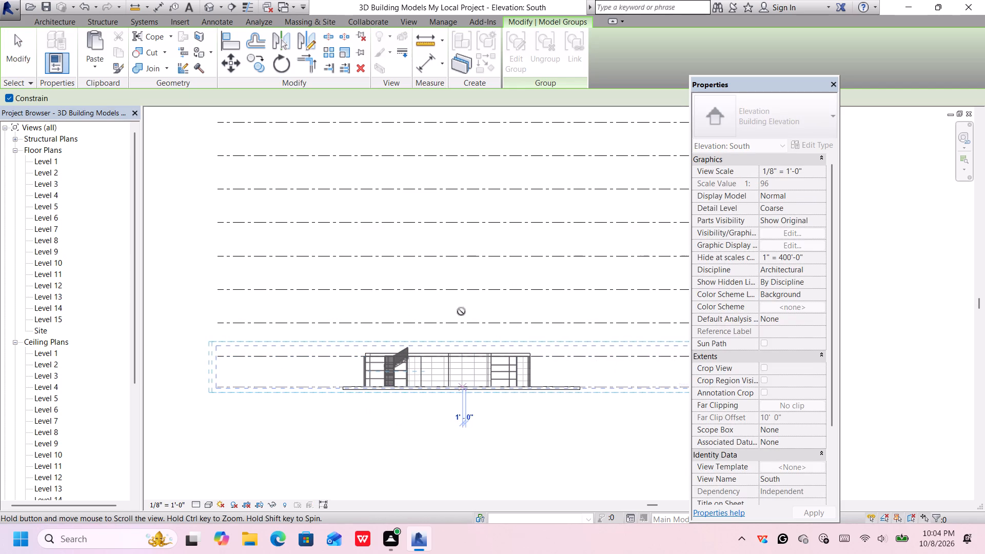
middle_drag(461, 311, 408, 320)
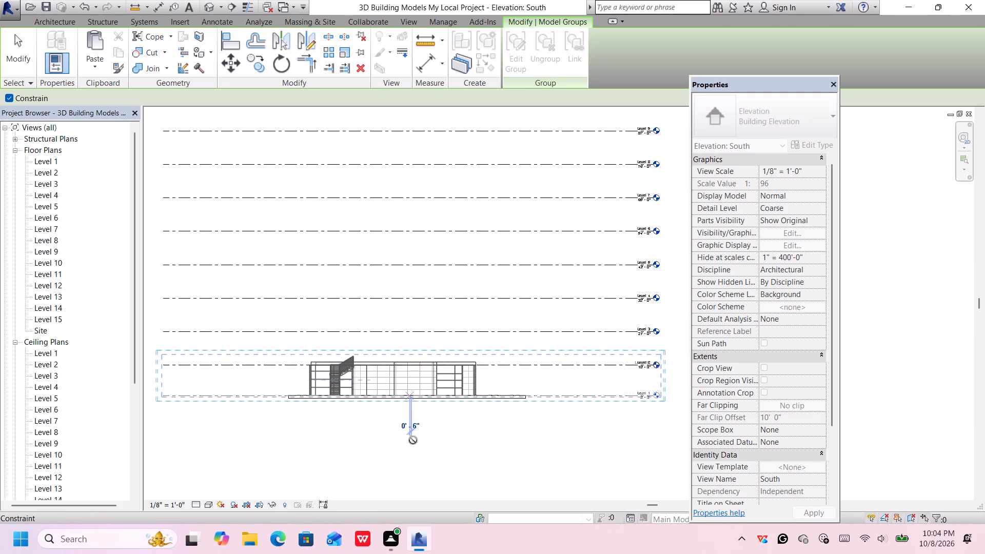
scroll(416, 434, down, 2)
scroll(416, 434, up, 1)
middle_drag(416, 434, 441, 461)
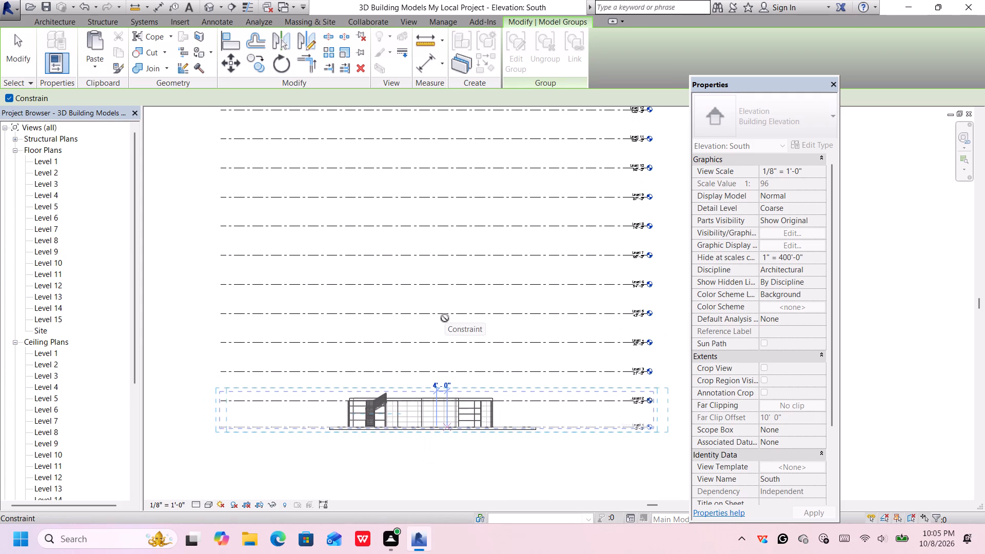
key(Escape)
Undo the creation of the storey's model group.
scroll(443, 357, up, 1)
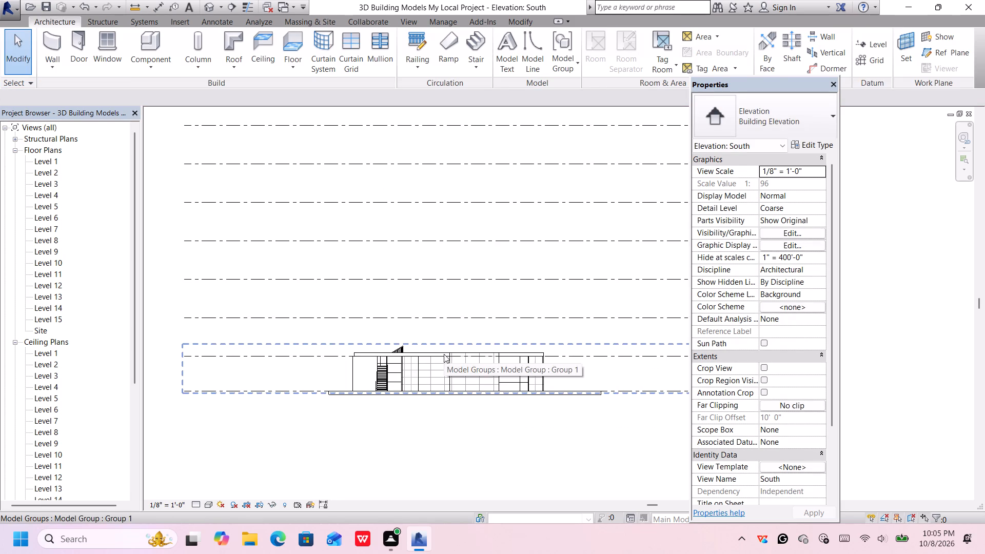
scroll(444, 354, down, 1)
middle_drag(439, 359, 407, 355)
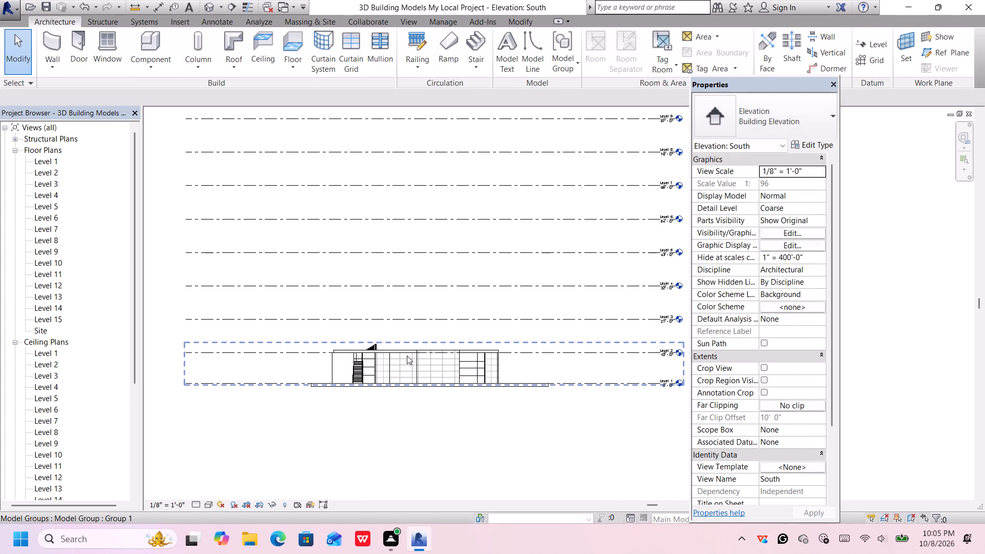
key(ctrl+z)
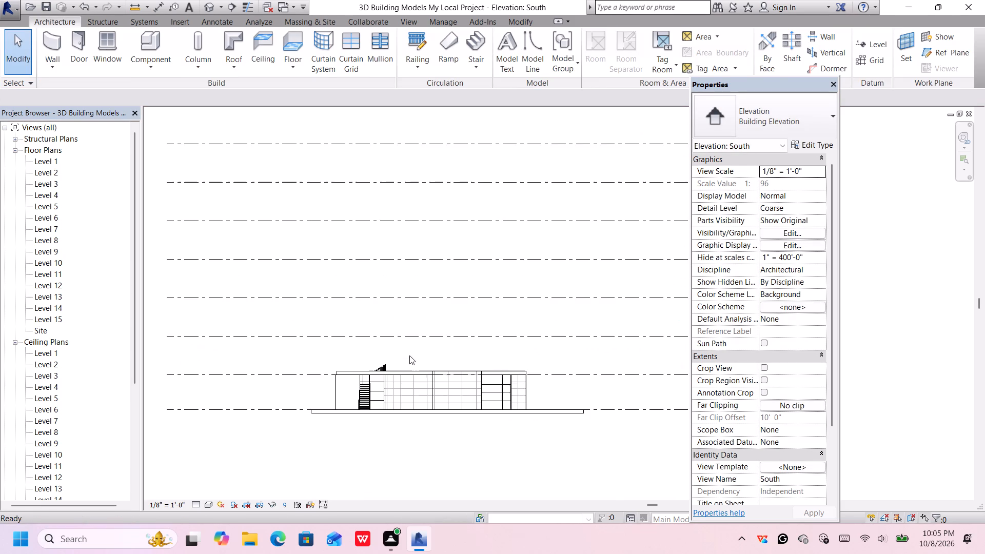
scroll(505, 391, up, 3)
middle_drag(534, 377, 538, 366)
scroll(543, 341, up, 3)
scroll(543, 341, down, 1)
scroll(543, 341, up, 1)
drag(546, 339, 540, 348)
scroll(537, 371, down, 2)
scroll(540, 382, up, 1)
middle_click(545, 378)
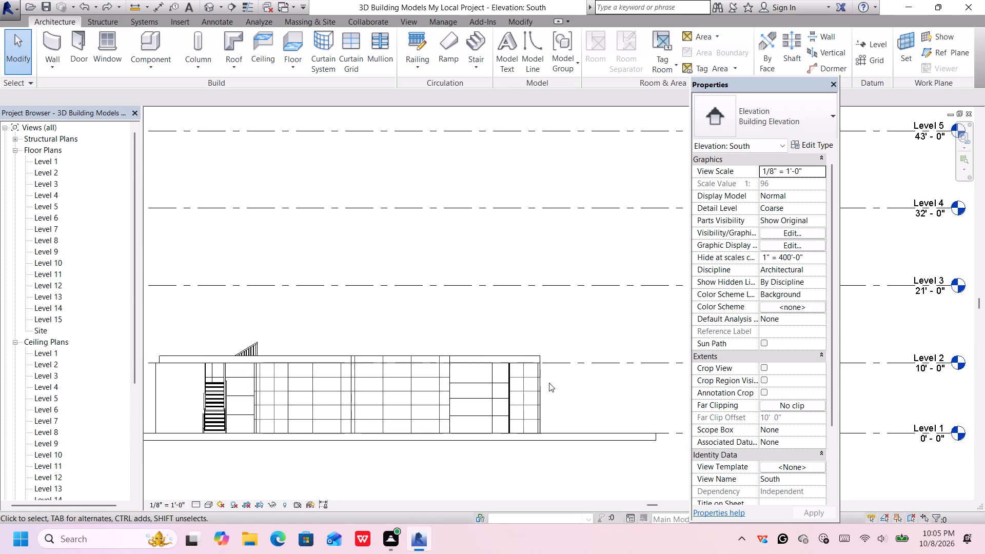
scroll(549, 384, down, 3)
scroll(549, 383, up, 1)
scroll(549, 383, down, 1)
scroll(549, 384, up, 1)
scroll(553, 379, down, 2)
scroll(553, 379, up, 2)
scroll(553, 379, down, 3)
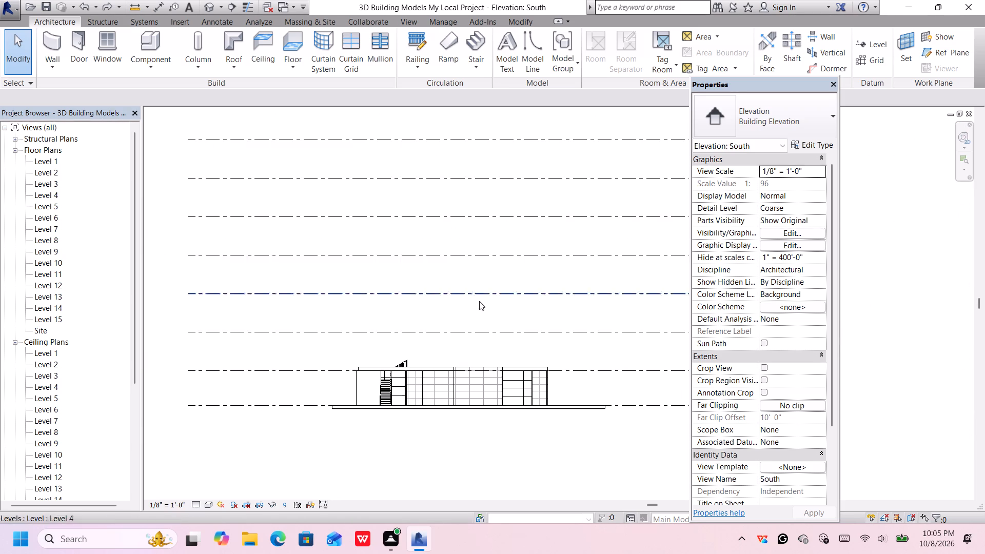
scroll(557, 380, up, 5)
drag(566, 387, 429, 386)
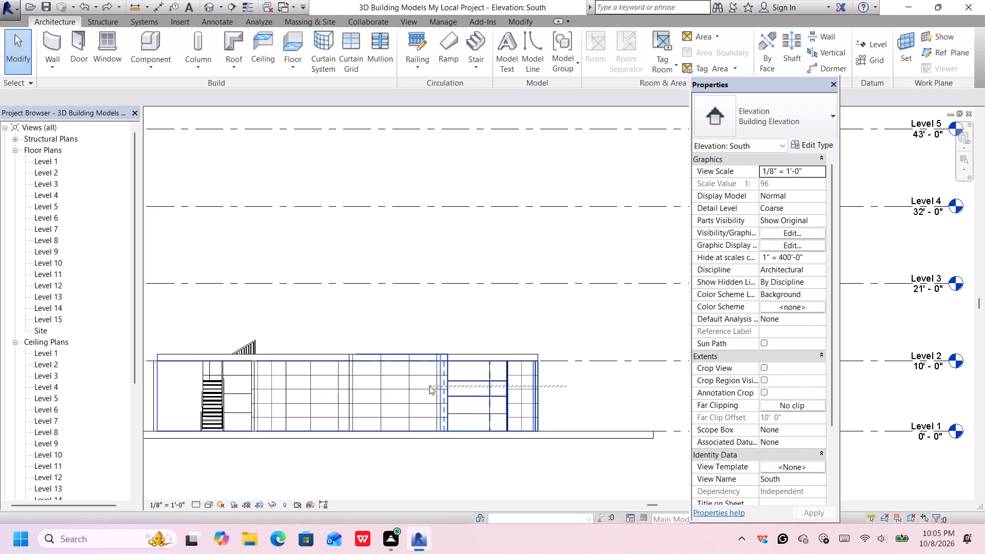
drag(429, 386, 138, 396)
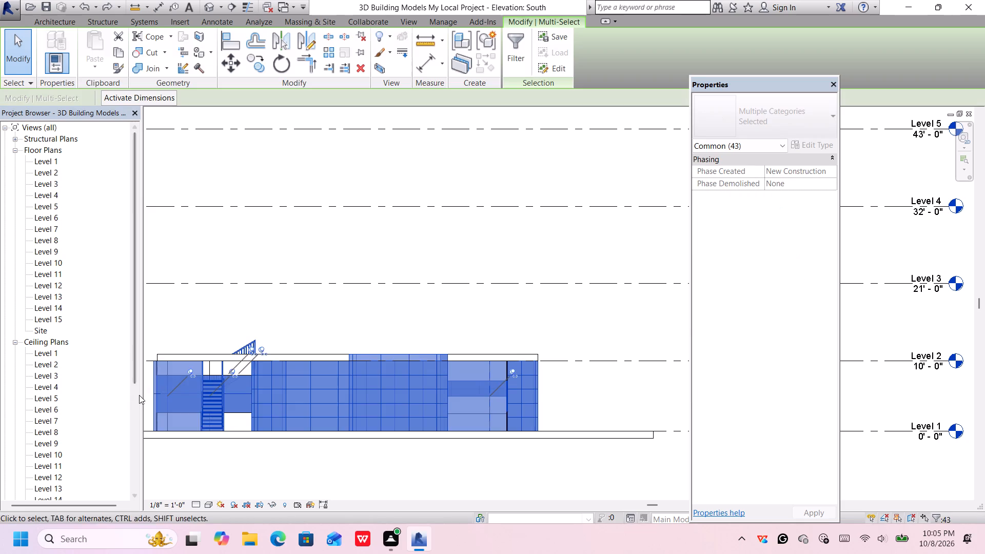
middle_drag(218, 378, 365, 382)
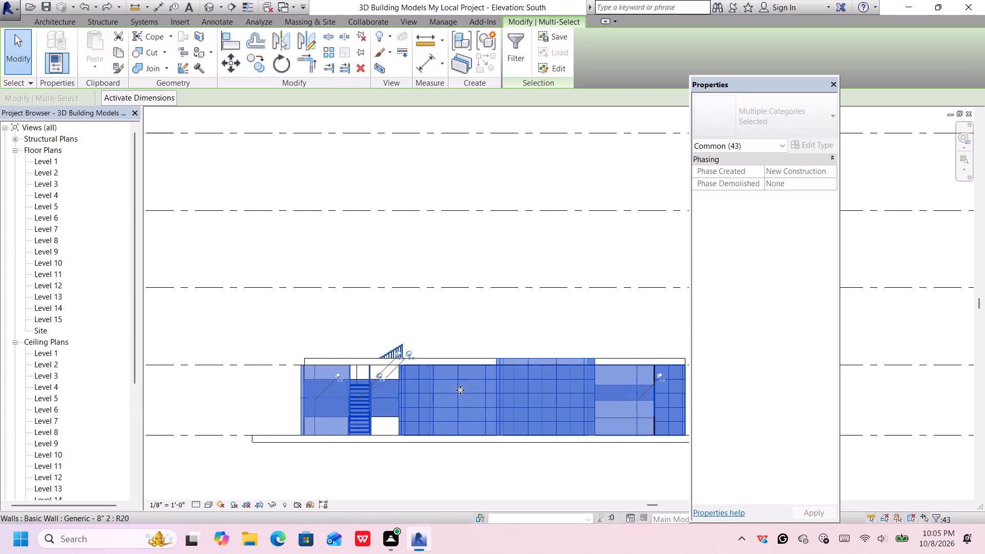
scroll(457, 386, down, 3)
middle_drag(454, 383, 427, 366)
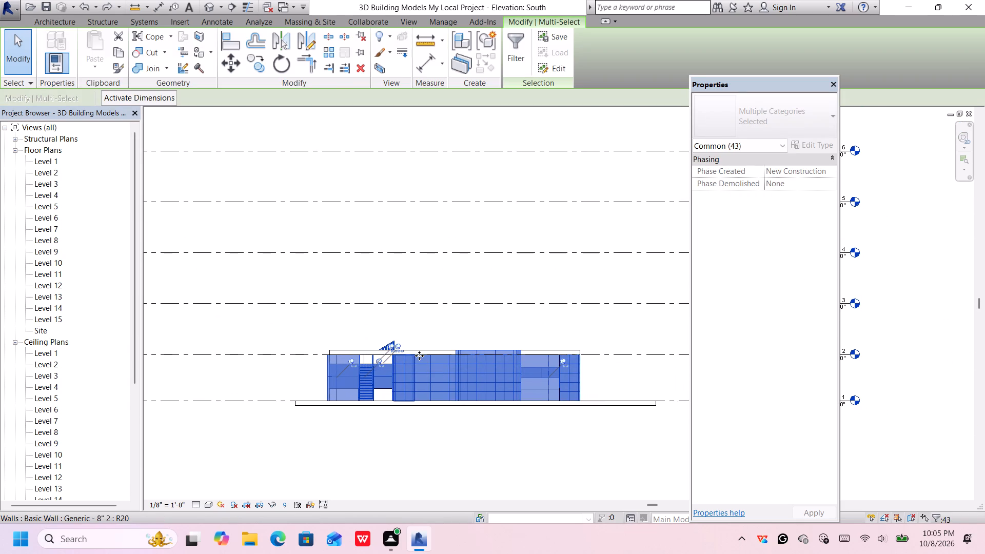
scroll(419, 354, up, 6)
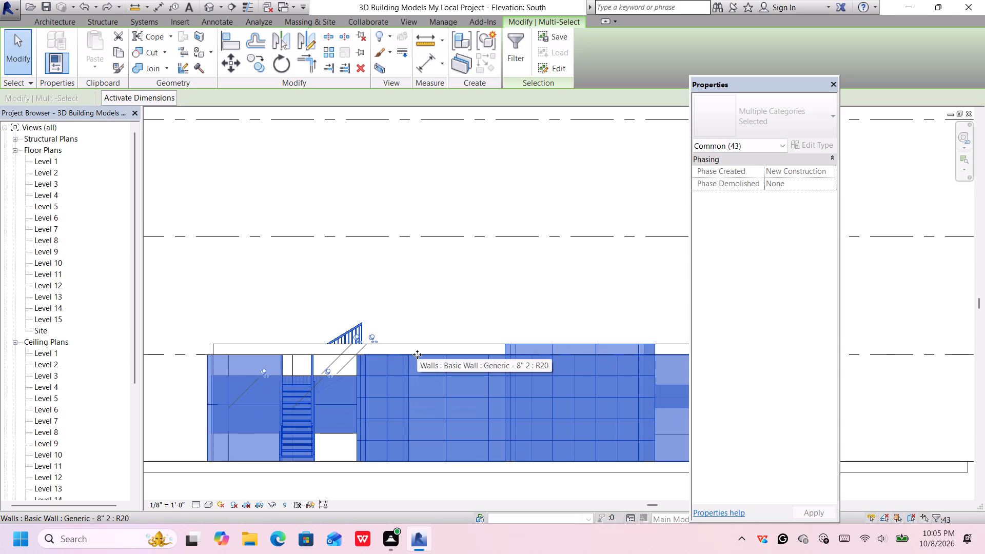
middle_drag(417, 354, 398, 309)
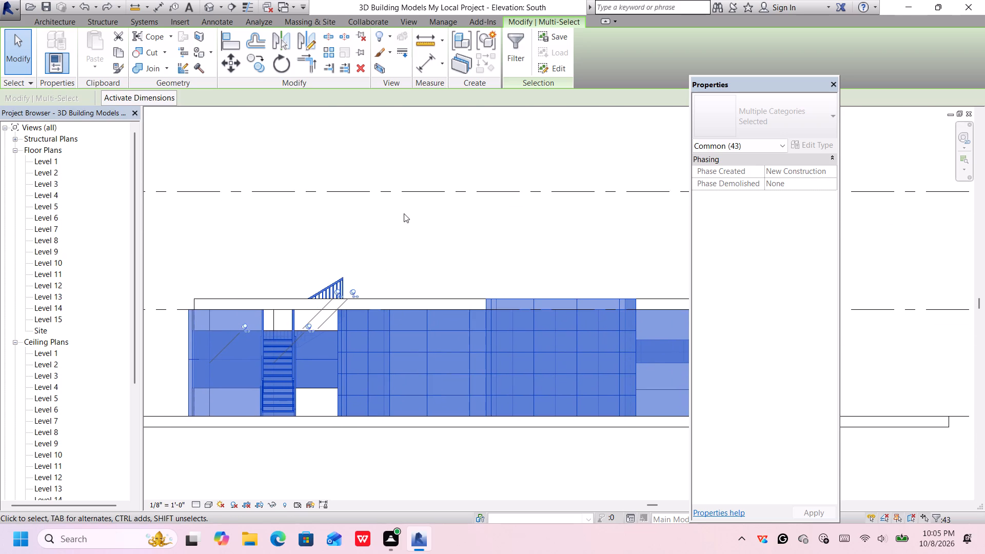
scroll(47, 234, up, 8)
In the 3D view's front orientation, select the whole storey without the base slab and make it a model group with the default name.
click(213, 9)
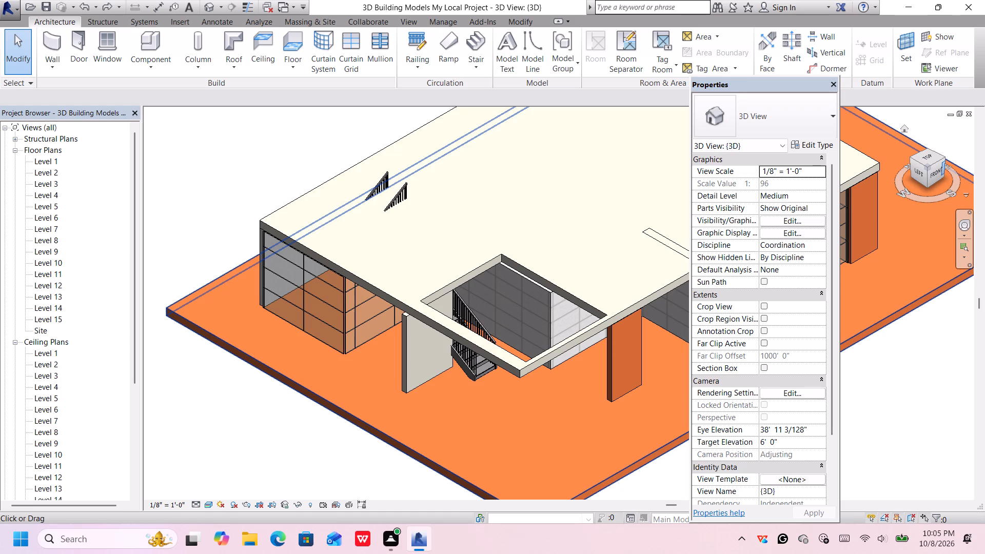
click(938, 173)
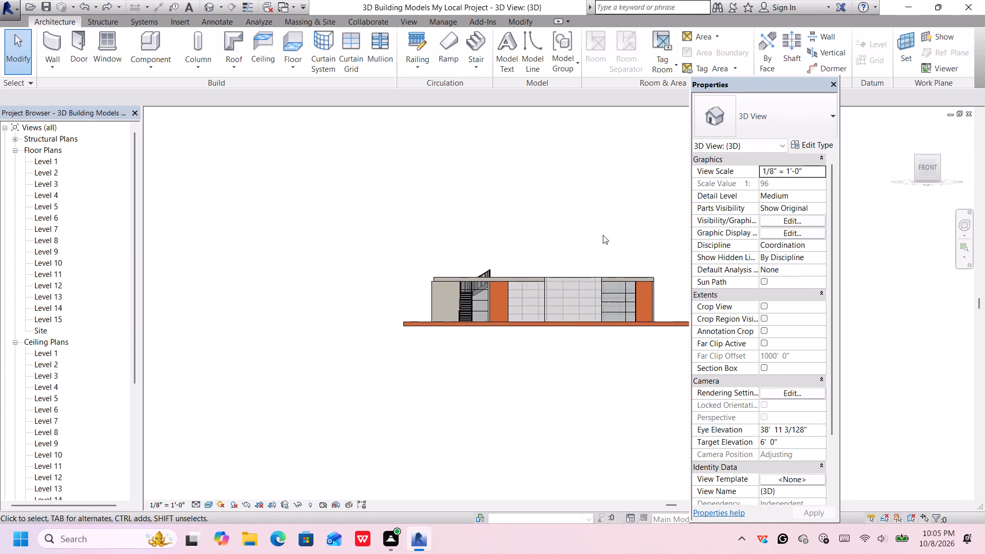
middle_drag(608, 246, 568, 219)
drag(645, 221, 504, 282)
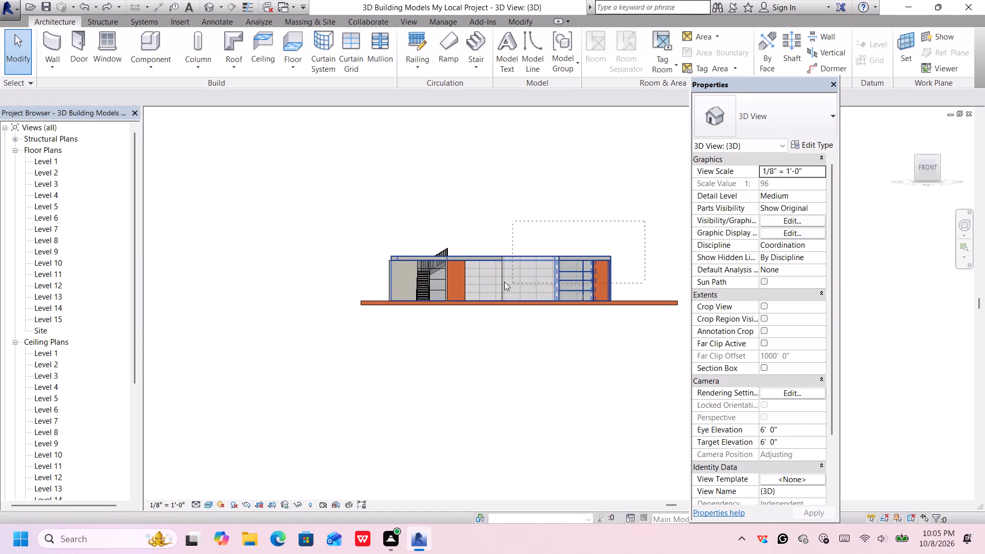
drag(504, 282, 366, 294)
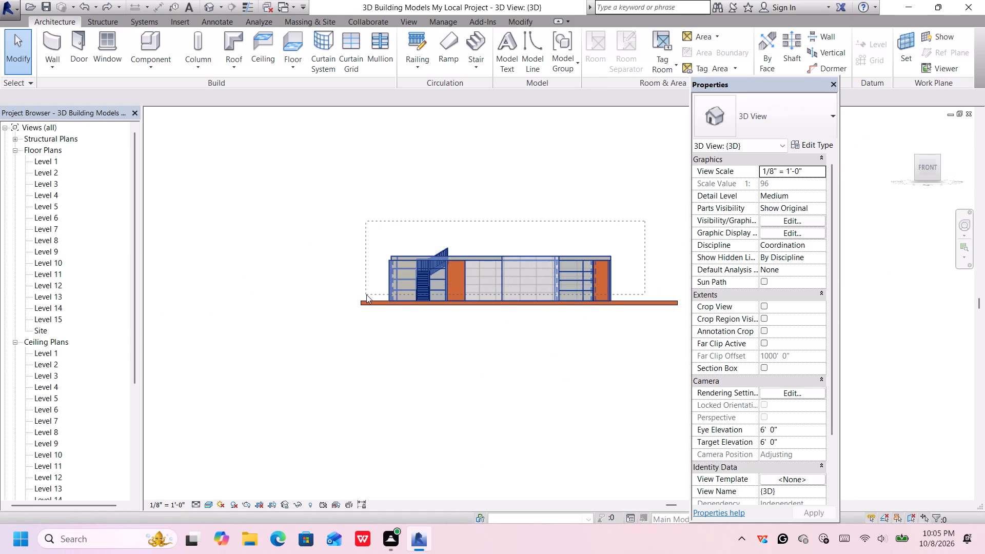
drag(366, 294, 369, 297)
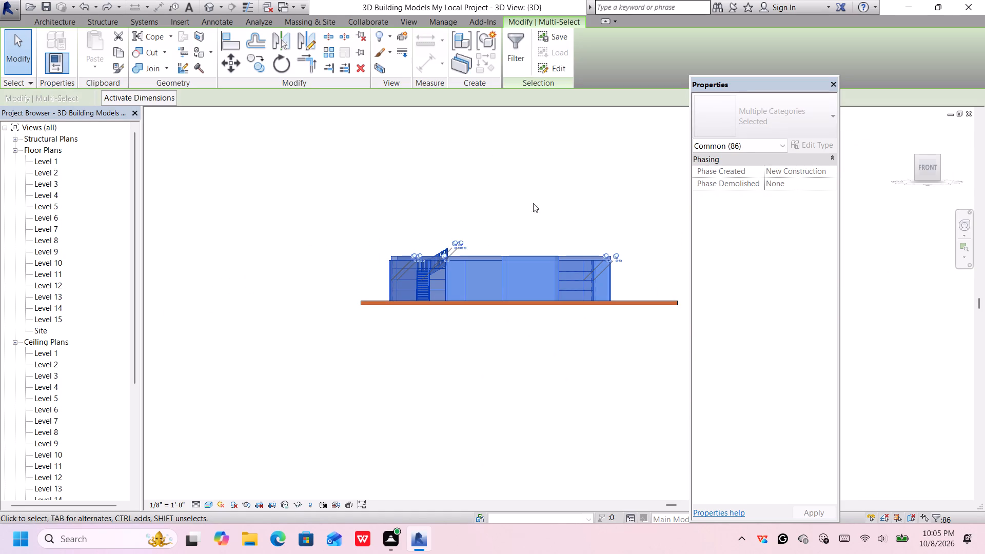
middle_drag(540, 192, 465, 203)
click(483, 47)
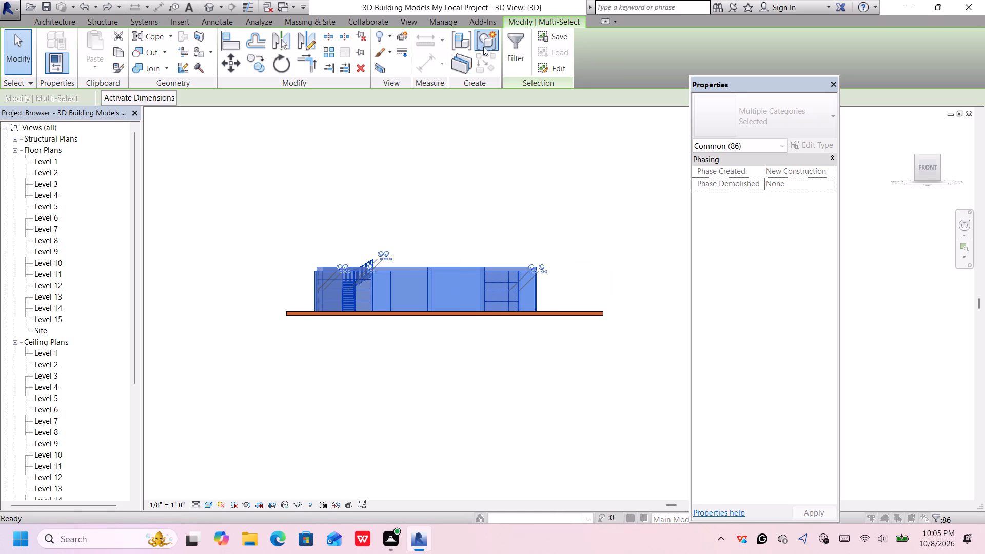
click(456, 296)
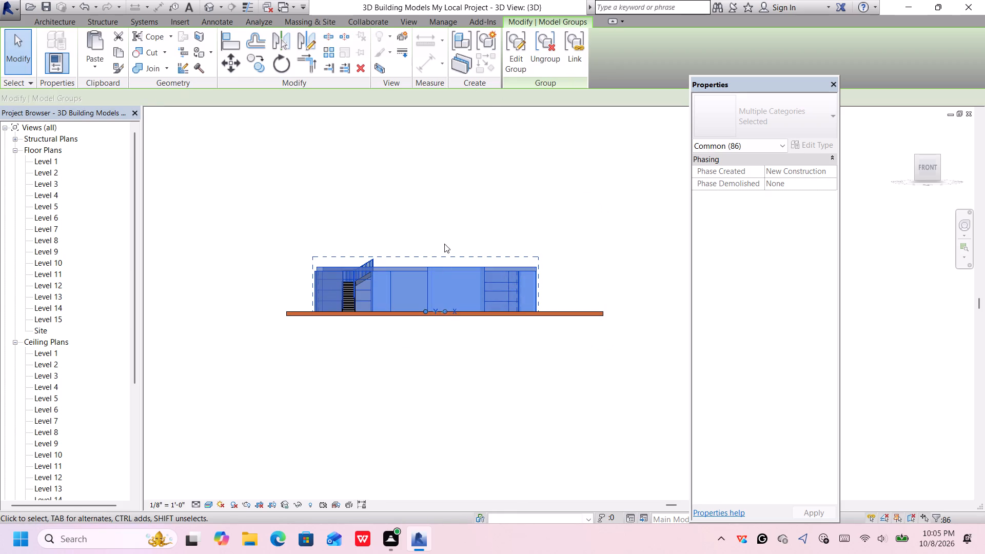
scroll(448, 234, up, 1)
middle_drag(448, 239, 448, 270)
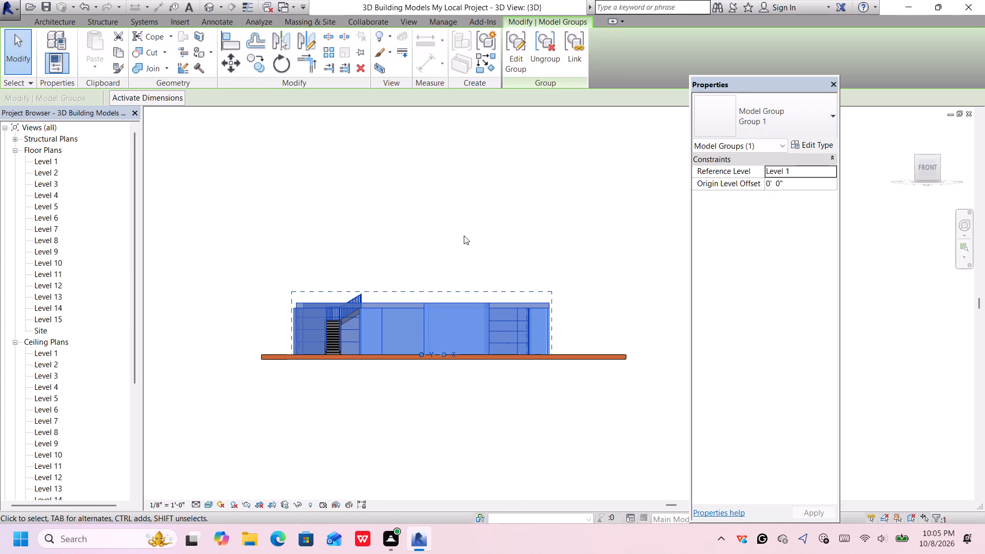
Copy the storey's model group from the 3D view and open the South elevation showing the levels above the building.
scroll(76, 361, down, 18)
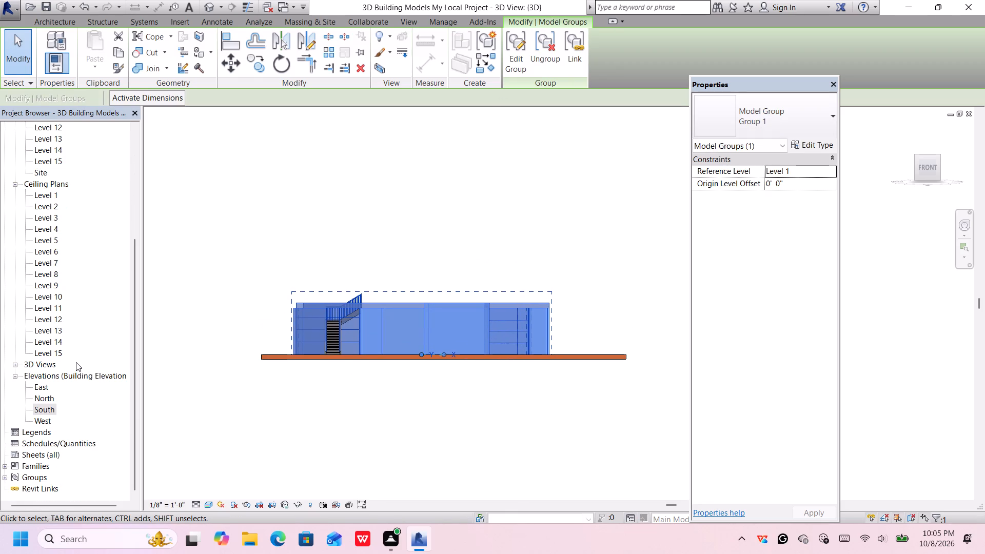
scroll(29, 412, down, 2)
key(ctrl+c)
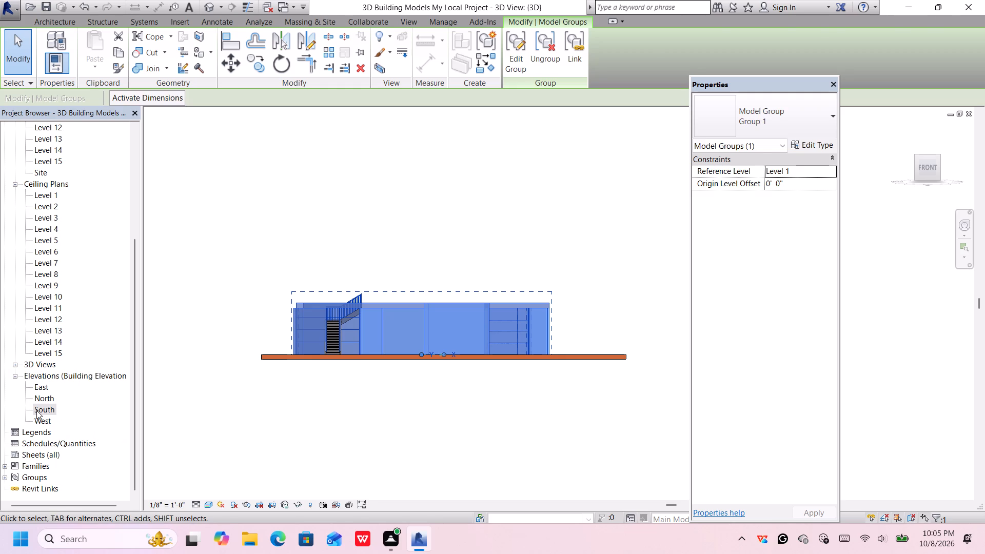
double_click(36, 410)
scroll(282, 341, down, 5)
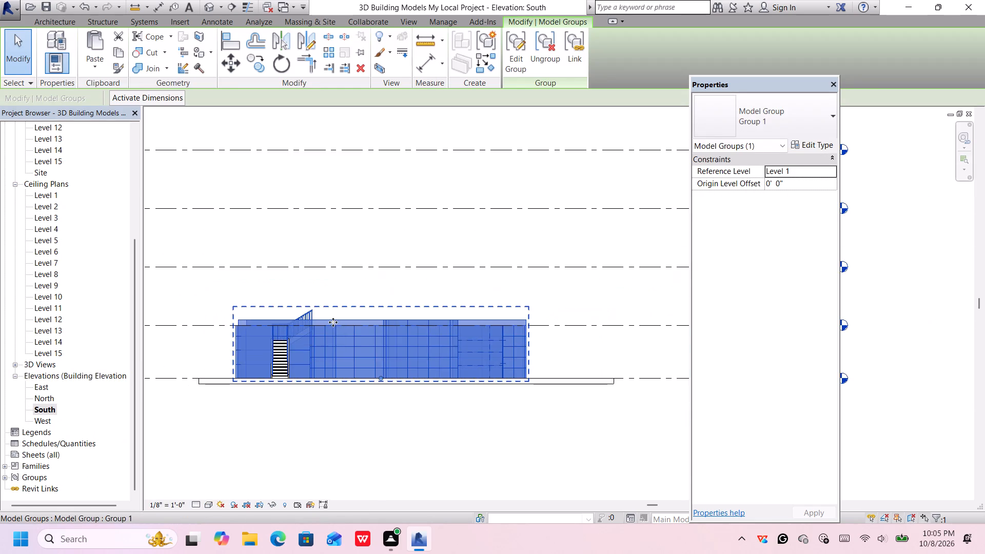
scroll(333, 320, down, 3)
scroll(445, 408, down, 1)
middle_drag(445, 409, 458, 424)
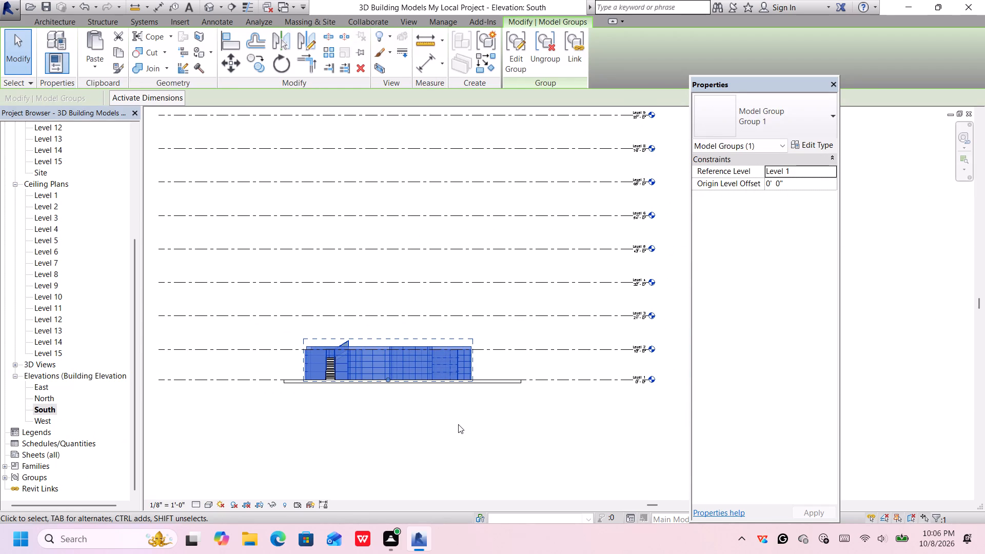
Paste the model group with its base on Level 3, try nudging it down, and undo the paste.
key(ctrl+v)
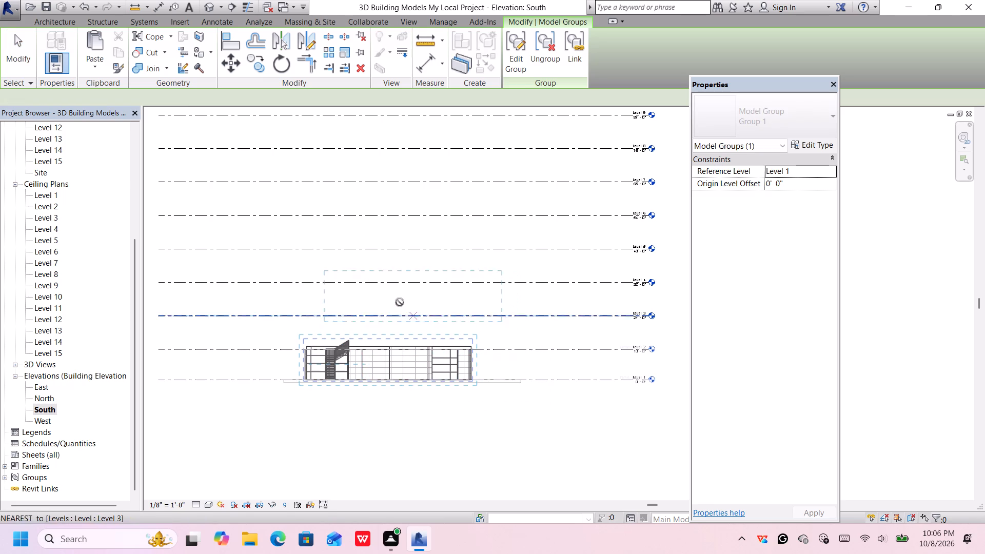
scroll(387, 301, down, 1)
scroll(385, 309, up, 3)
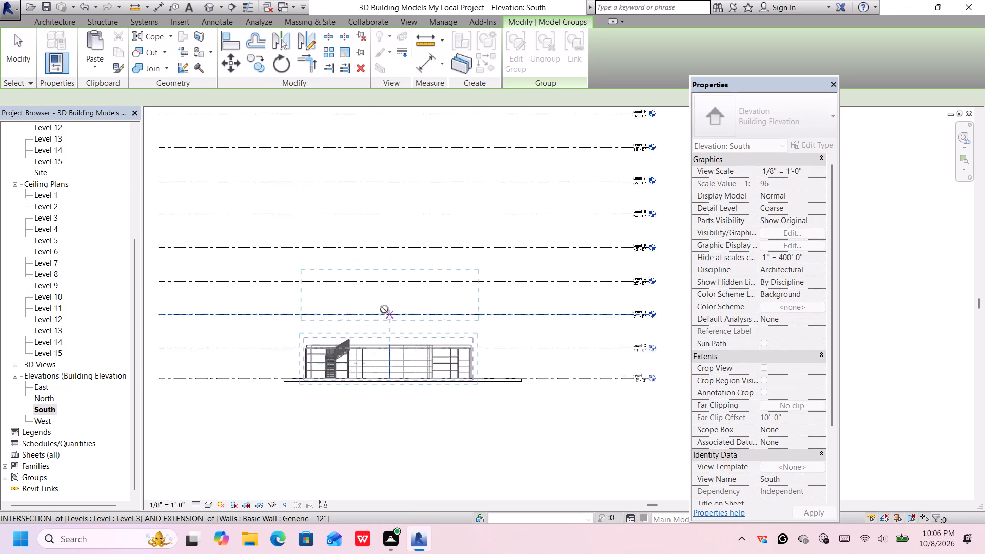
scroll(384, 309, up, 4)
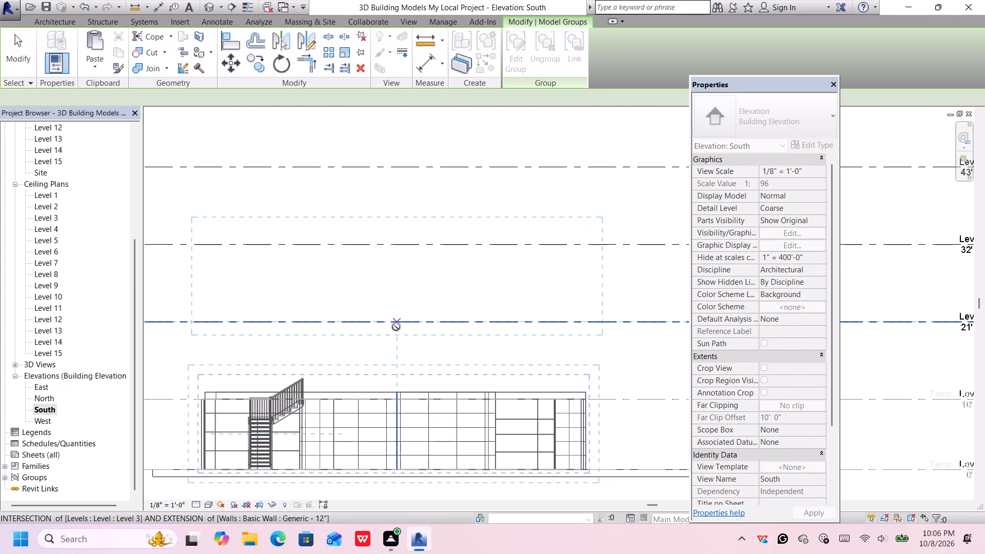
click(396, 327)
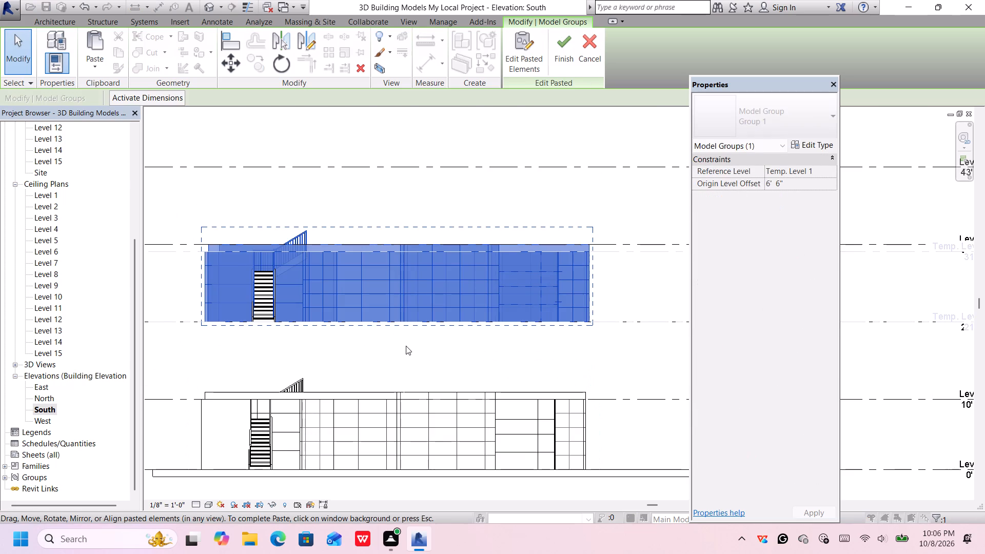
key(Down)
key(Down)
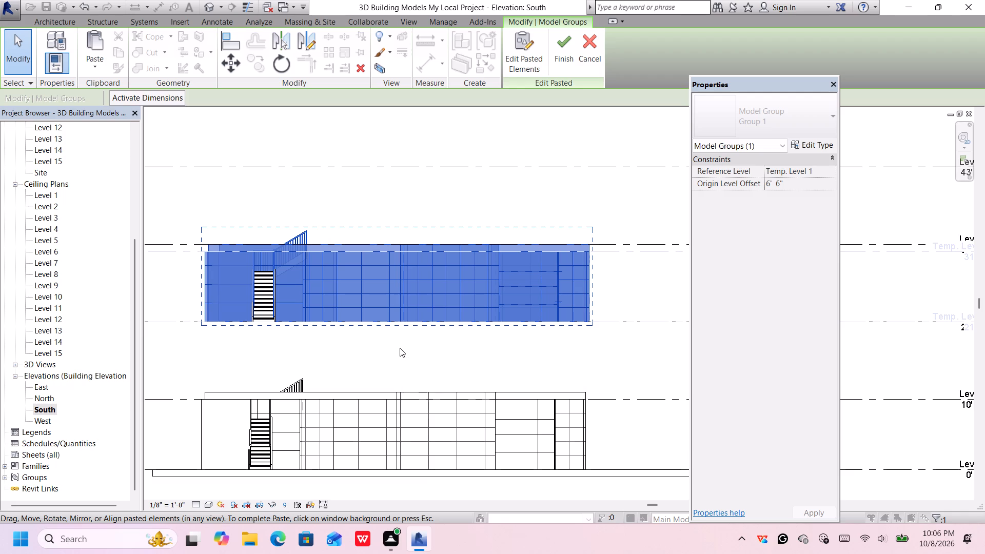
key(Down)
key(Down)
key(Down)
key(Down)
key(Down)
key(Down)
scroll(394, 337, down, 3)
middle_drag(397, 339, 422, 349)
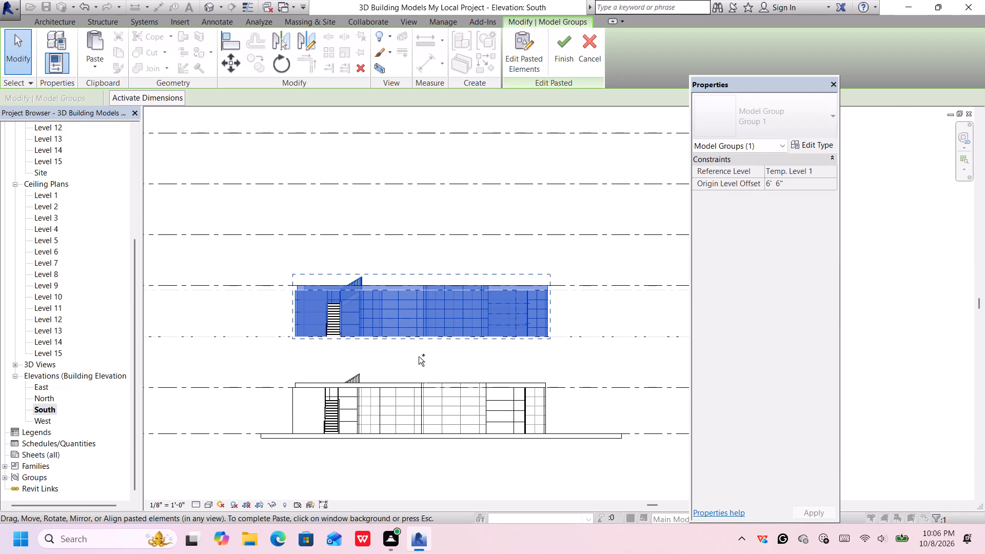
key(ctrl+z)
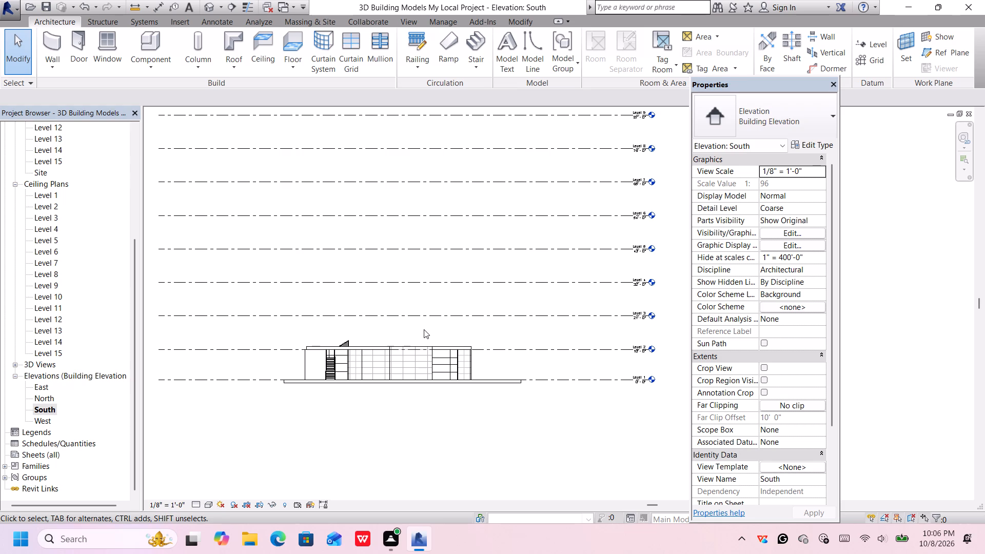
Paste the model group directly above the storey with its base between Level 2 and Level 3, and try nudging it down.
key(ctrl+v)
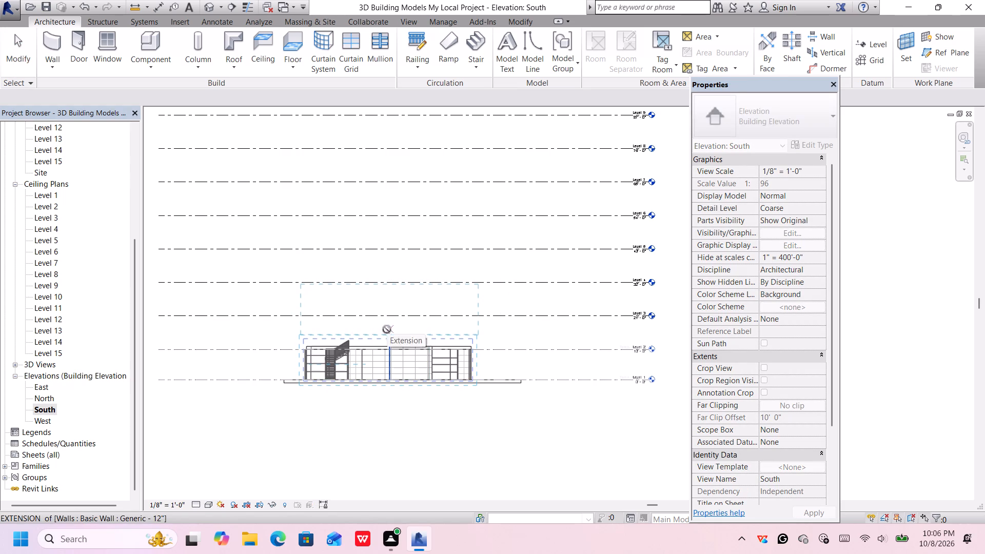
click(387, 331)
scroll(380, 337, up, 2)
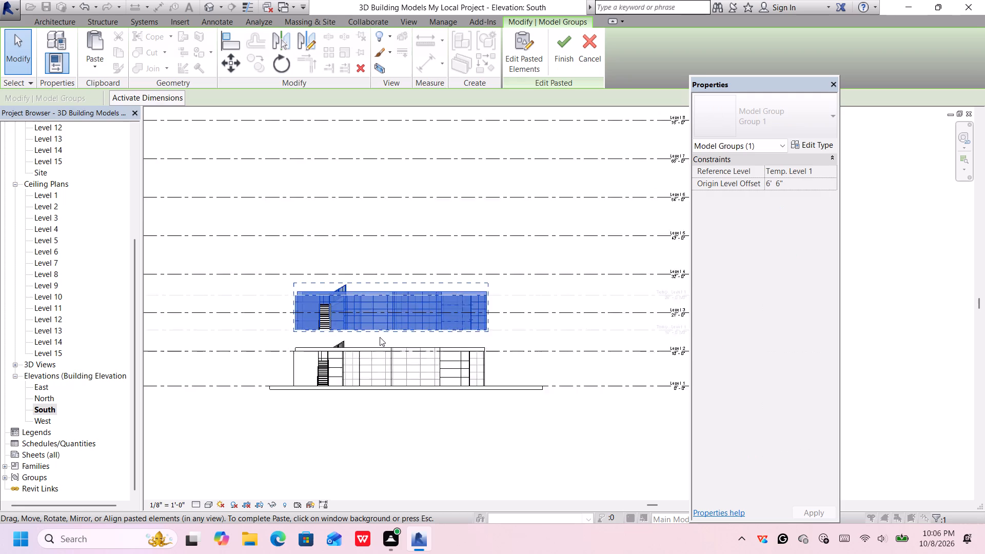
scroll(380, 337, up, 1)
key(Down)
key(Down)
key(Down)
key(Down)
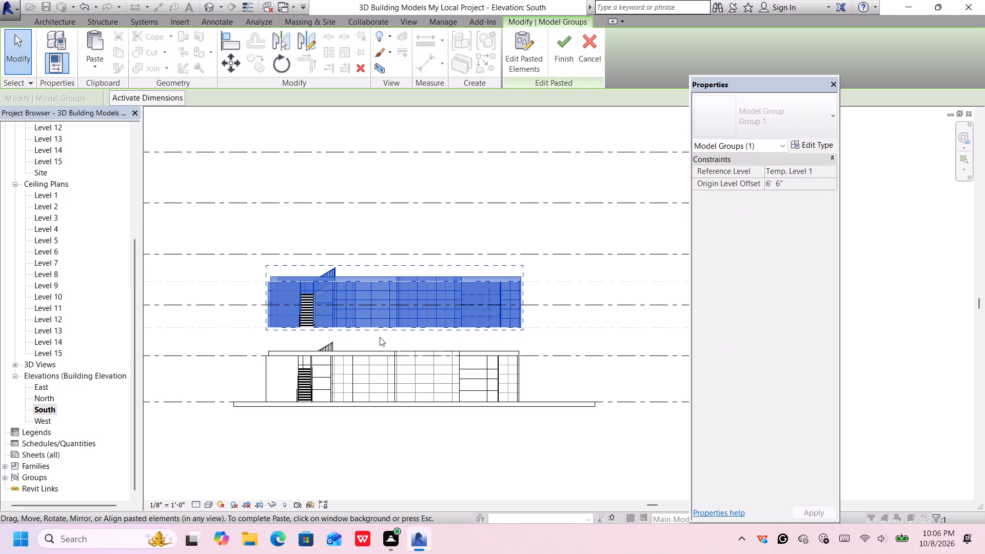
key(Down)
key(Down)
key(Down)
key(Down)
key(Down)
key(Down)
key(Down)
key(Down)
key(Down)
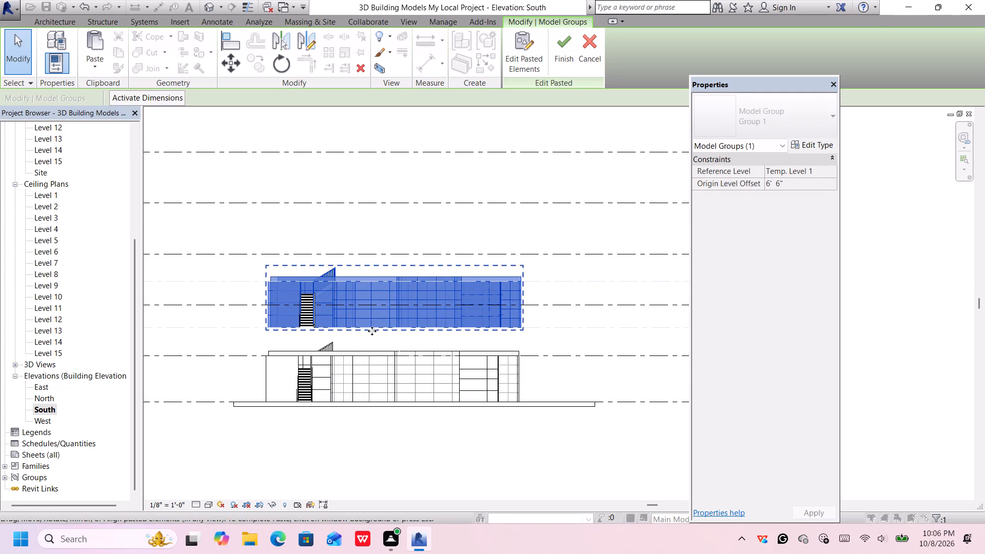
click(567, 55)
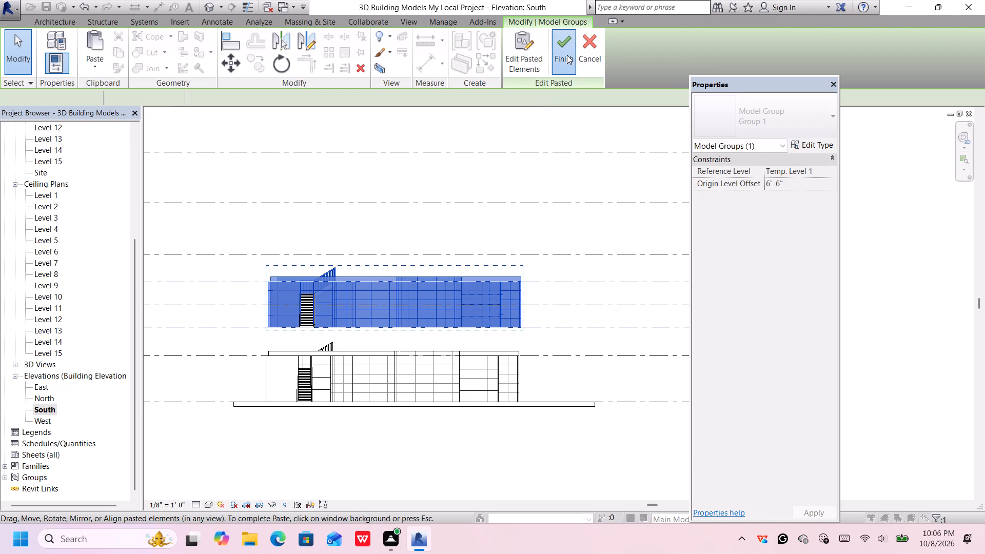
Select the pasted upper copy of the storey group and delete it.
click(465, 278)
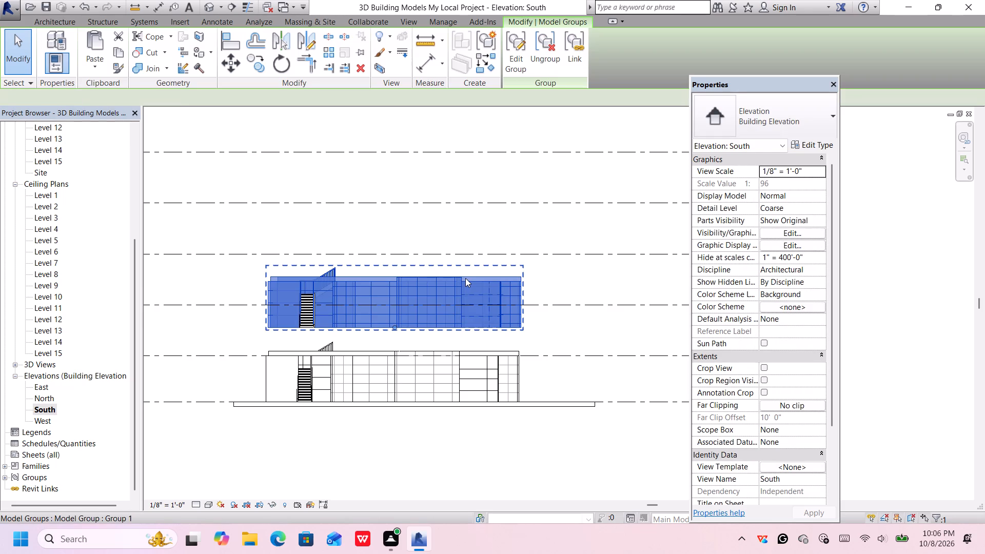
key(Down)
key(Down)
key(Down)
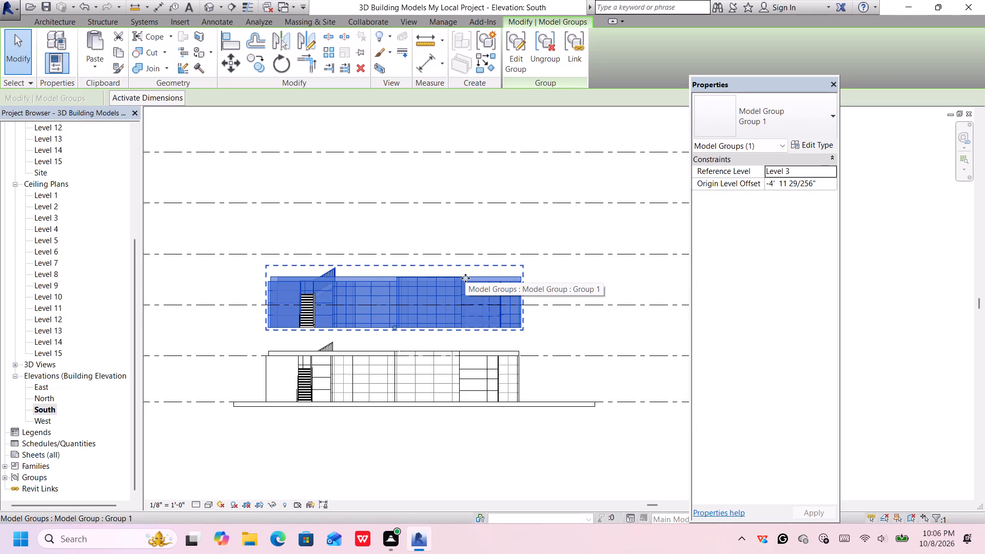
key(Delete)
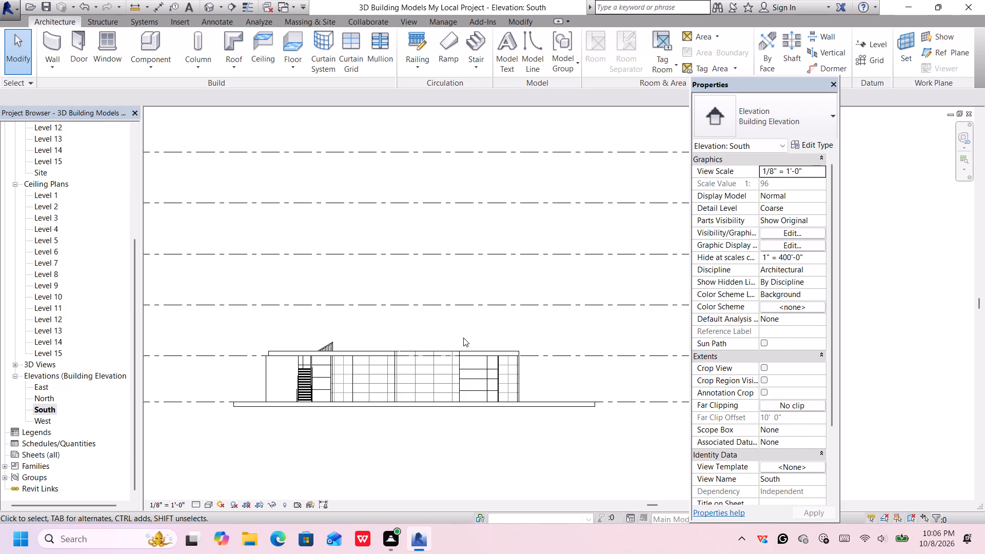
Save the project and paste the storey group again with its base between Level 2 and Level 3.
key(ctrl+v)
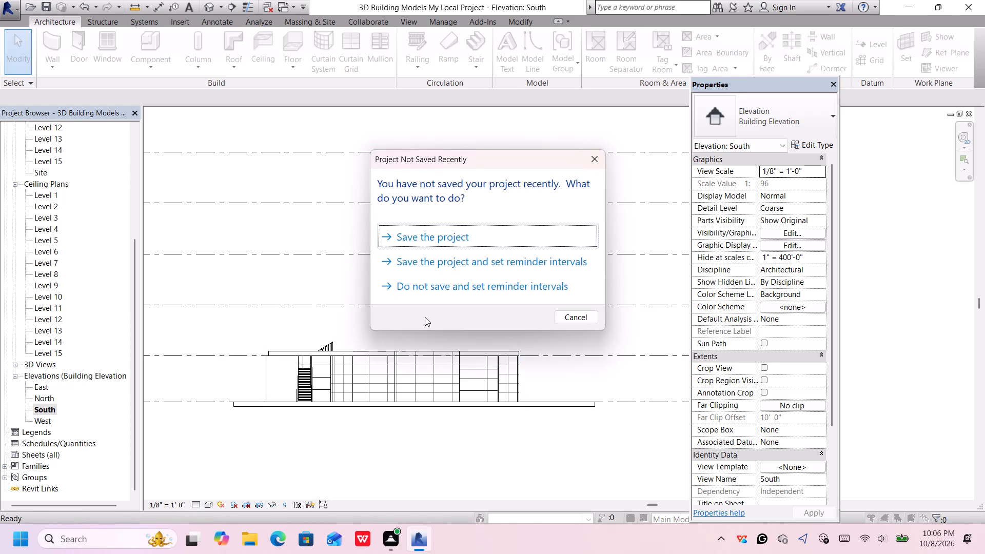
click(544, 240)
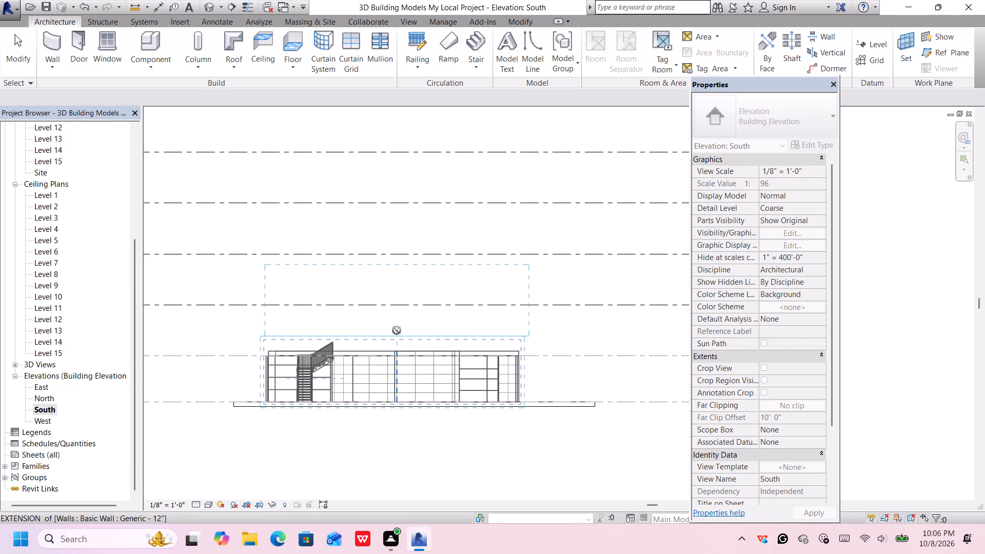
click(397, 330)
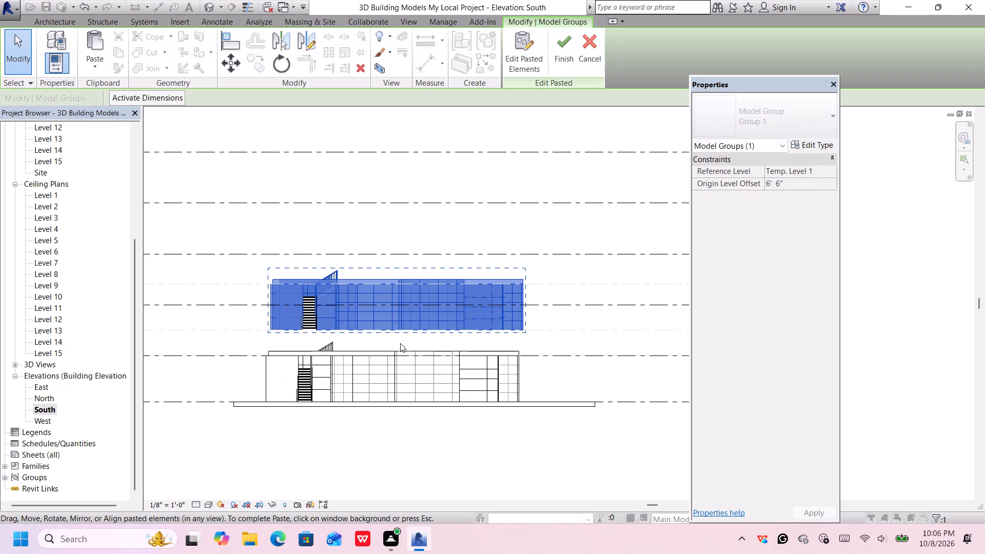
key(Down)
key(Down)
key(Down)
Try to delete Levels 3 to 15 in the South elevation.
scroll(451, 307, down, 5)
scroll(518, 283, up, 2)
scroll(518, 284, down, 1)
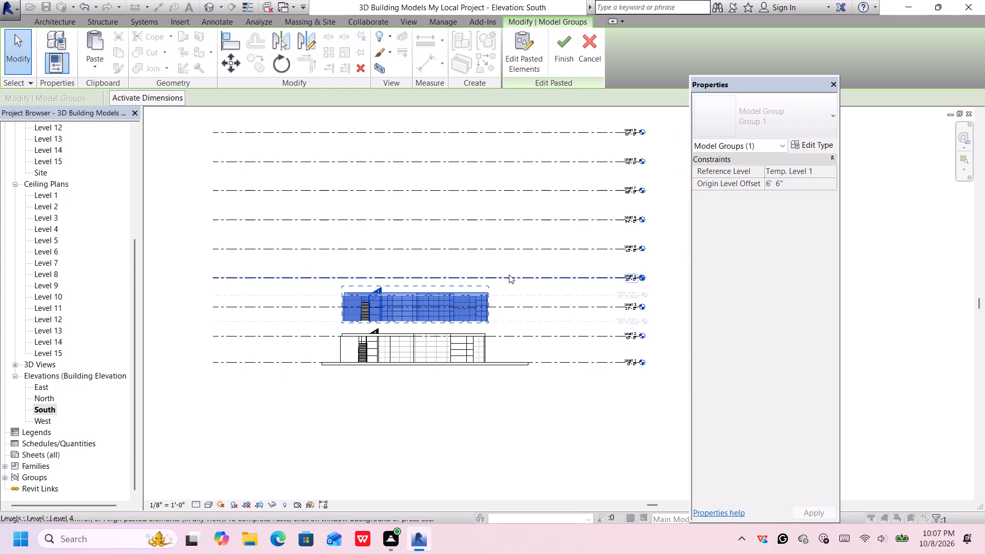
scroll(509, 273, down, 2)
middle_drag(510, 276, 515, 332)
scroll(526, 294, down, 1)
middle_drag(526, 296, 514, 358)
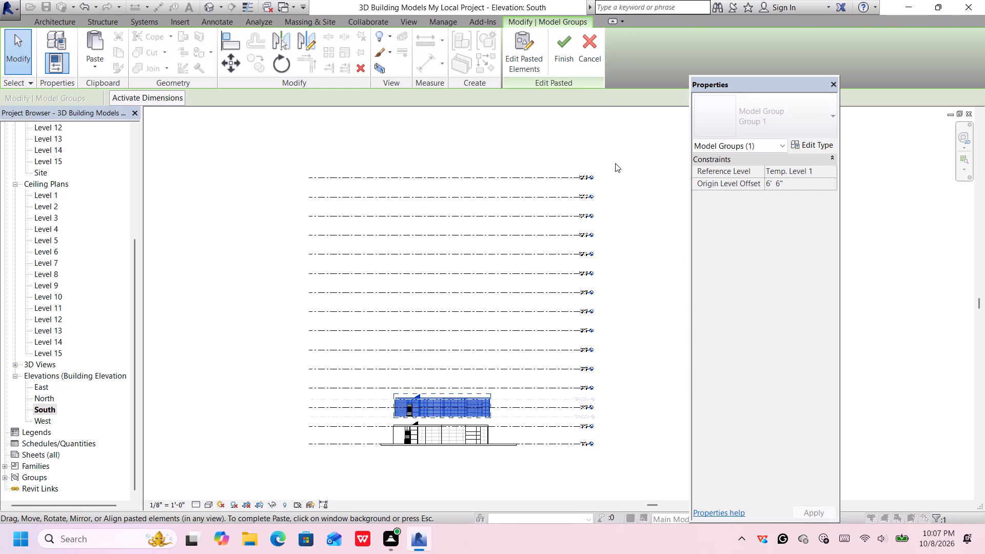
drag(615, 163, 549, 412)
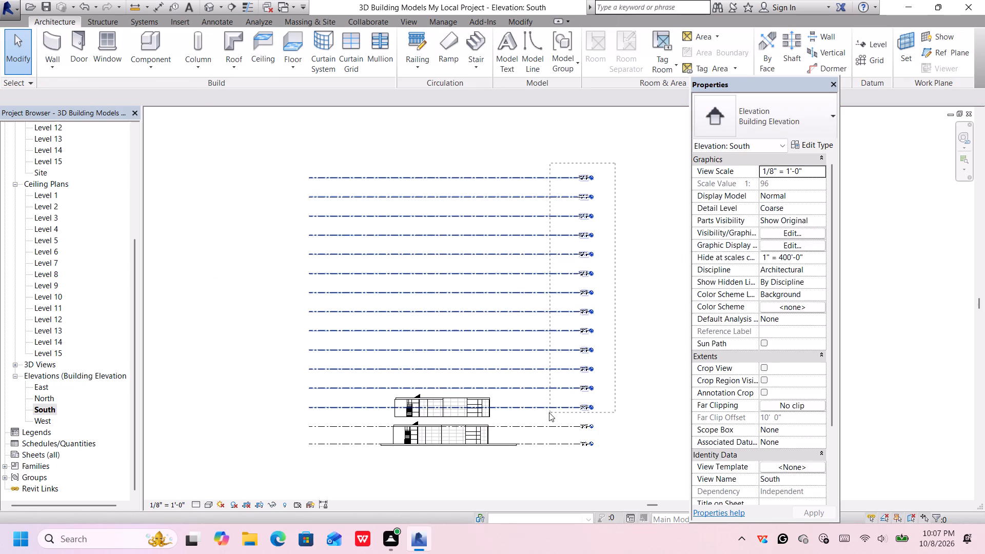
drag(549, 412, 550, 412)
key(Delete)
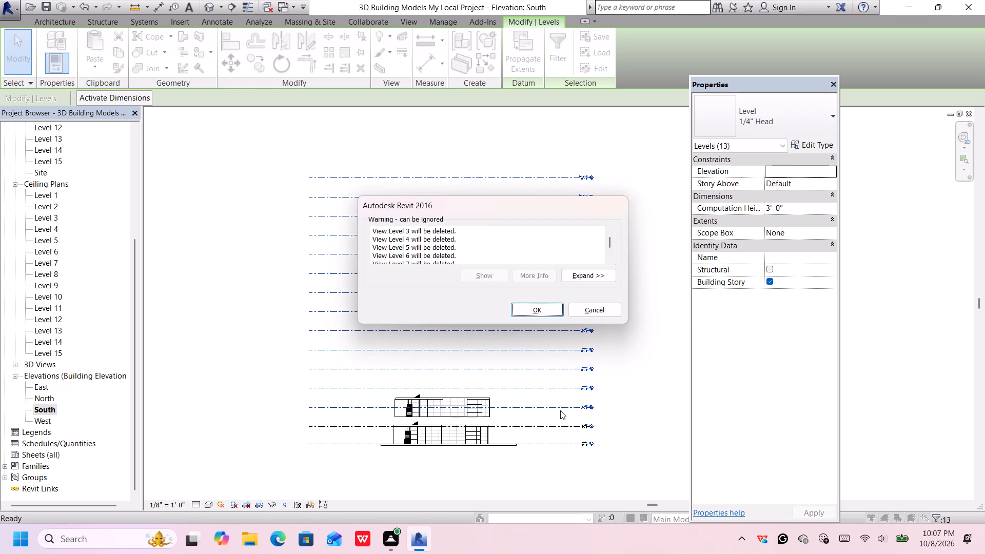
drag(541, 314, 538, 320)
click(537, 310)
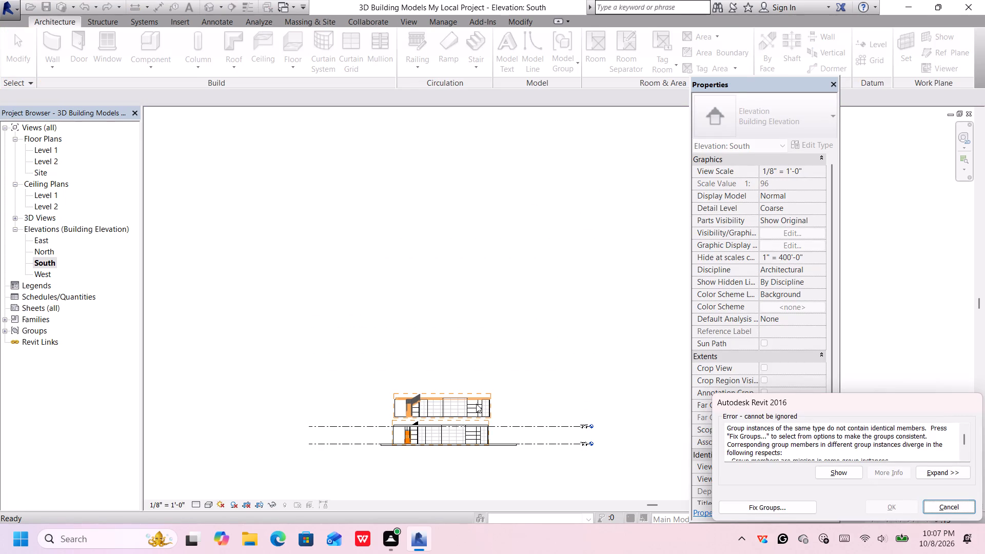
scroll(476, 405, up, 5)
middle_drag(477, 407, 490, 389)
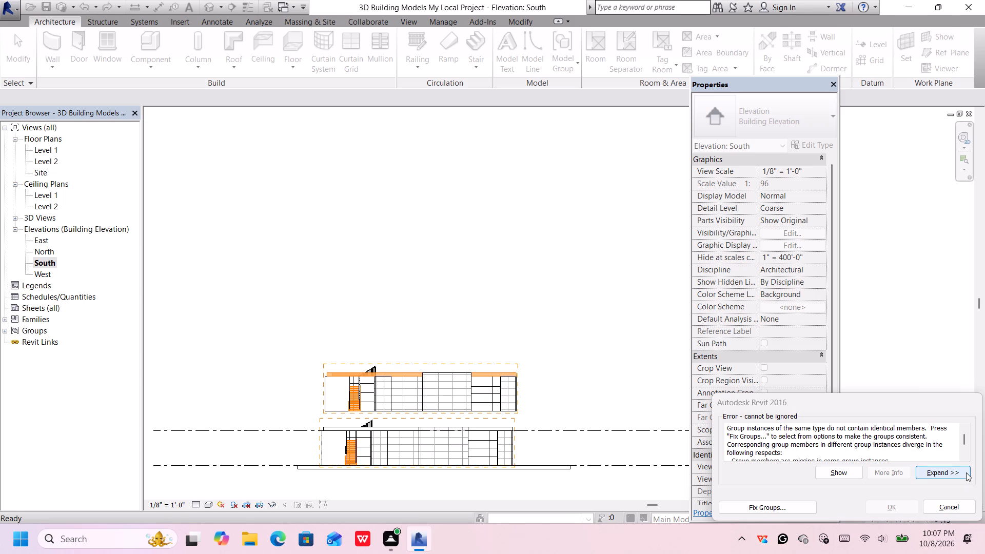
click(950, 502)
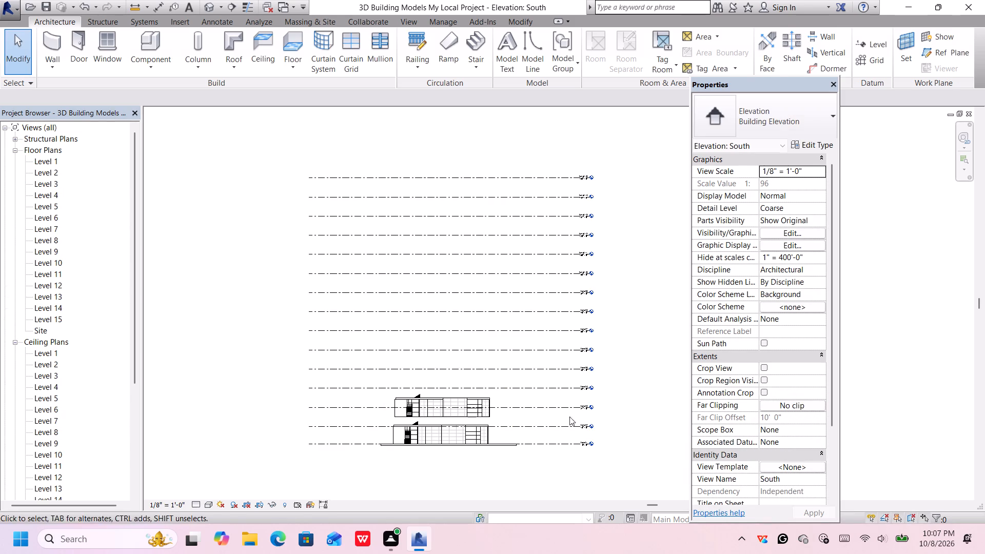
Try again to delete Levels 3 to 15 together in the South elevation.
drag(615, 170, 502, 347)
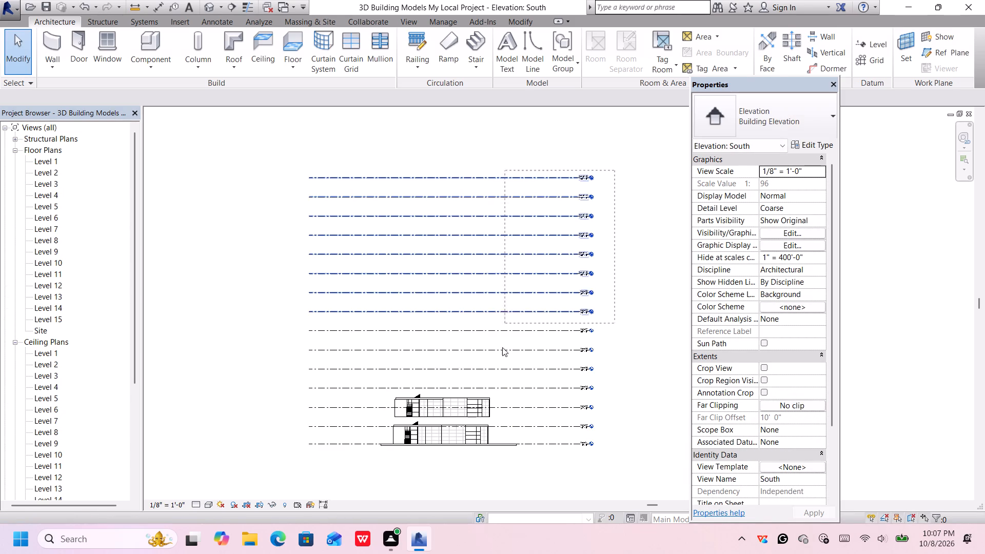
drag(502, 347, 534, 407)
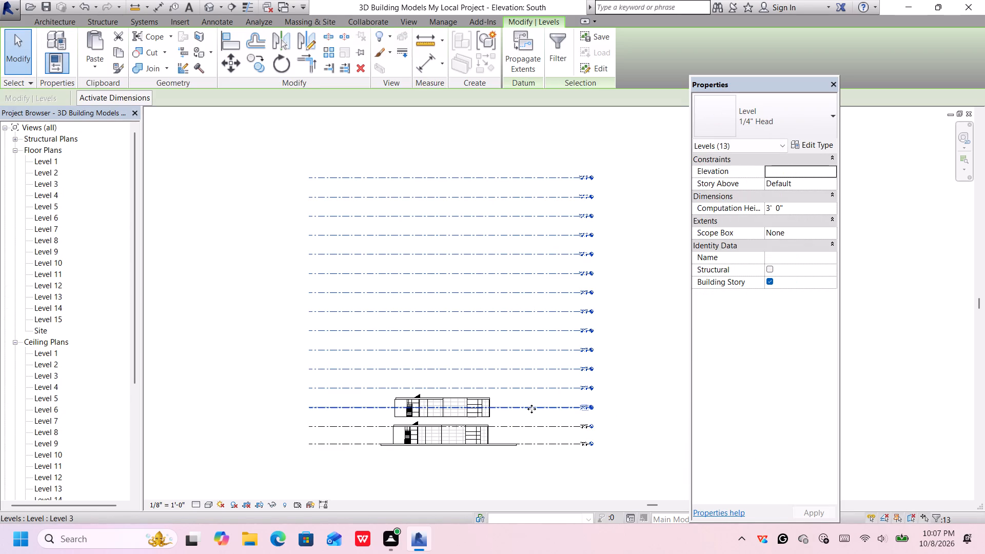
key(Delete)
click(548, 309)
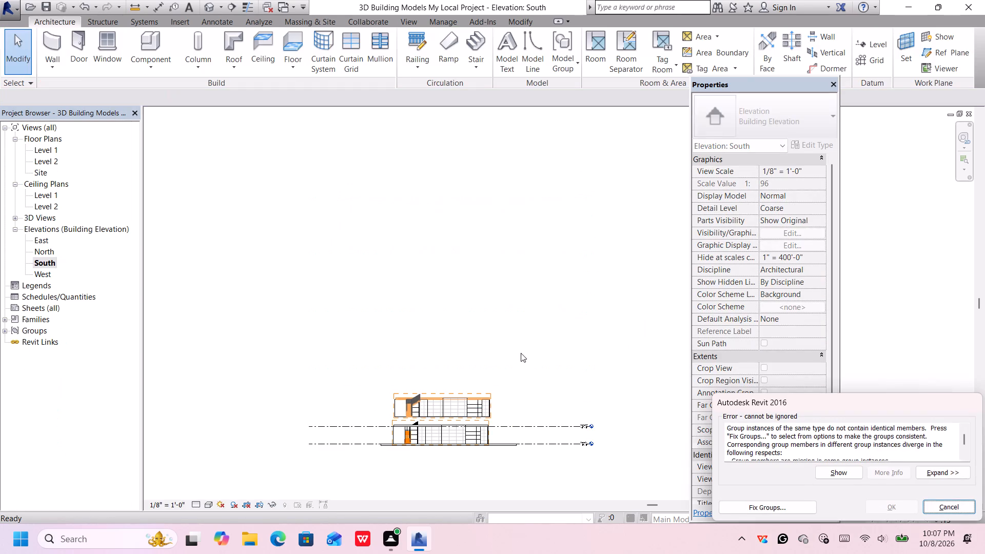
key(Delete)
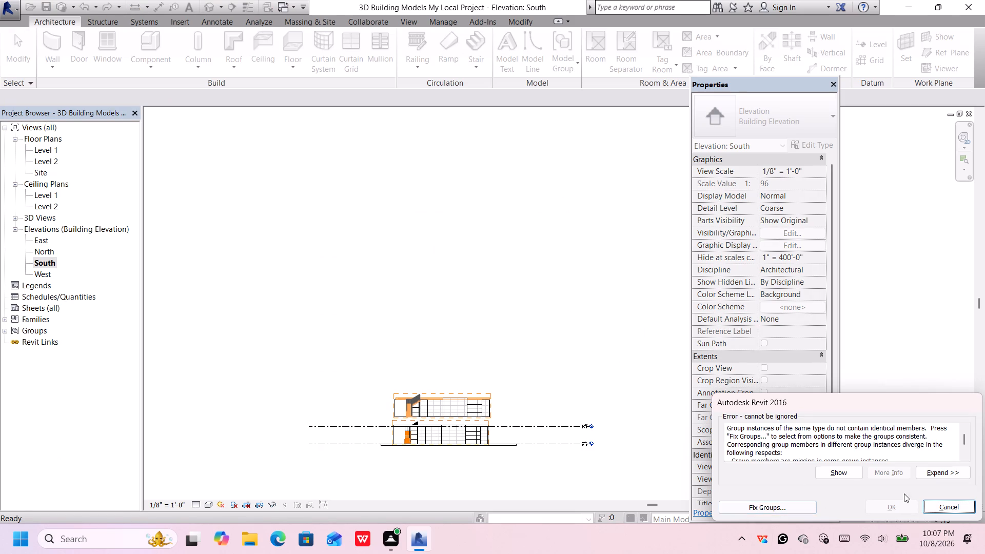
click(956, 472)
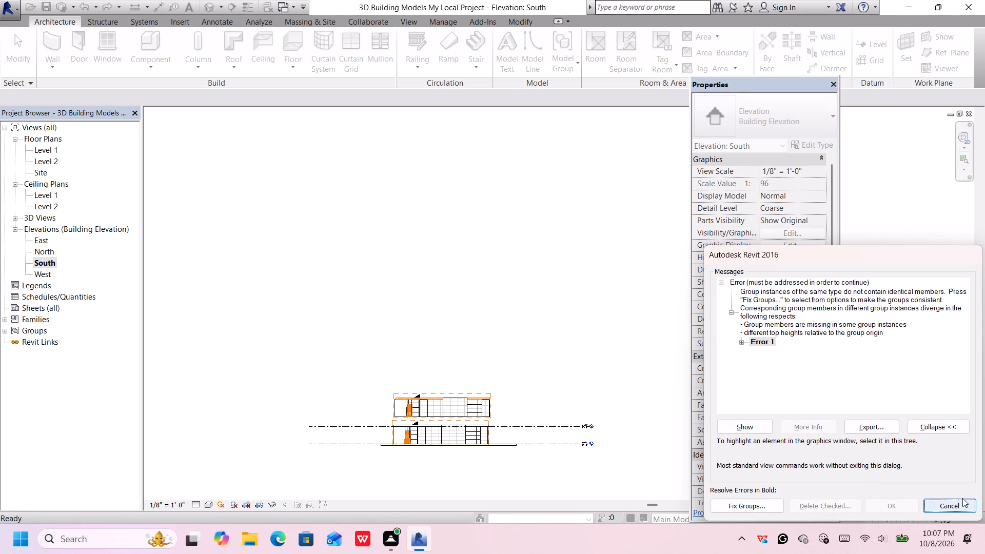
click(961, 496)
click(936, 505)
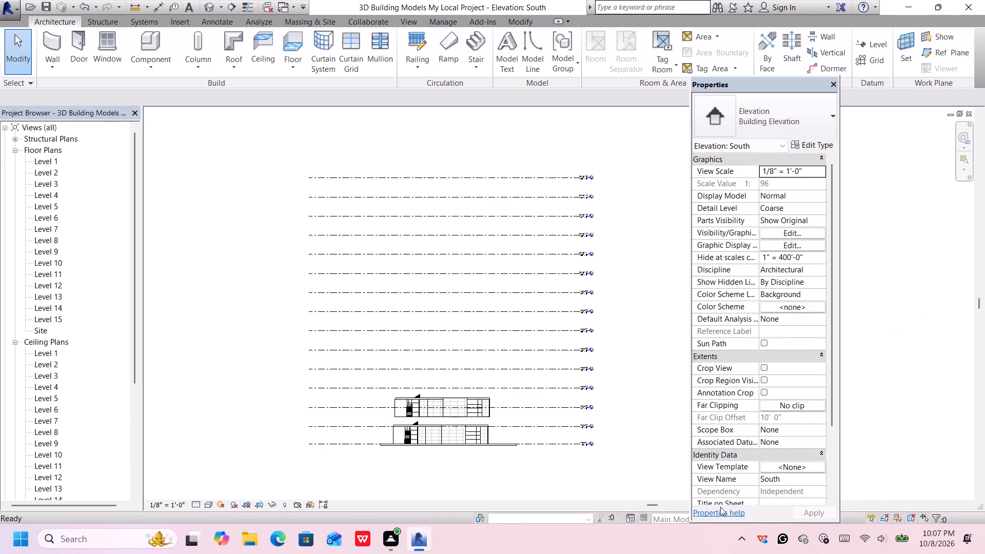
Delete Level 3 together with its view, resolving the group inconsistency by ungrouping the inconsistent groups.
click(569, 410)
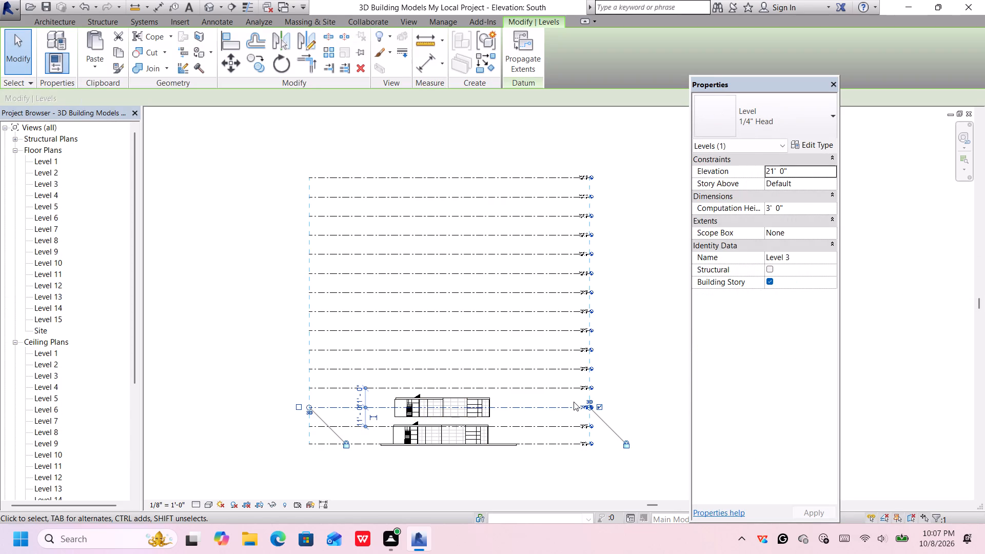
key(Delete)
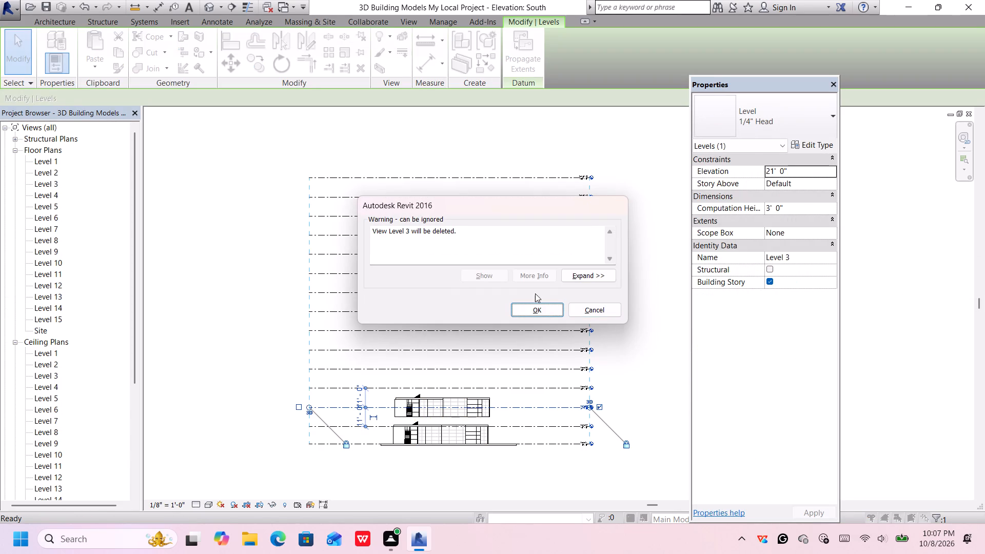
click(537, 304)
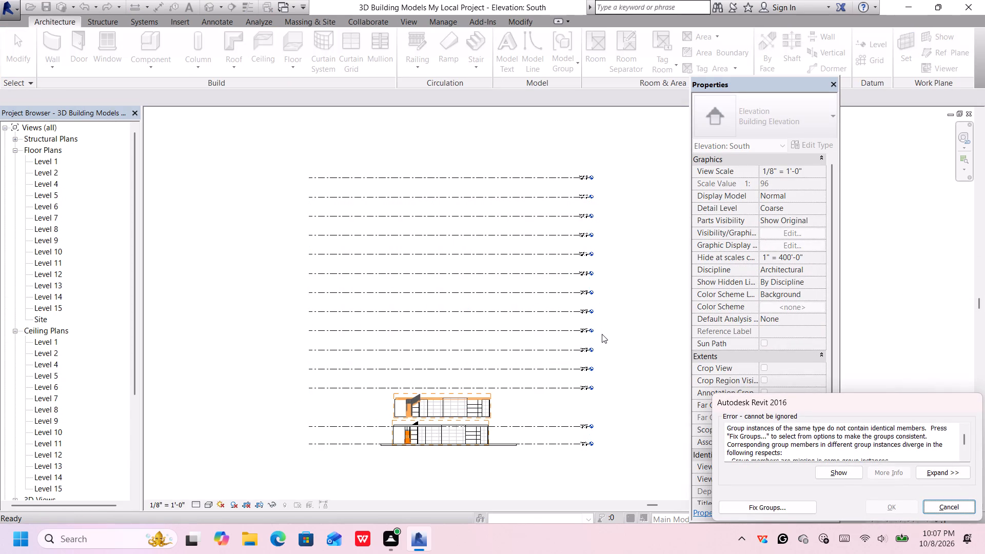
drag(604, 159, 584, 283)
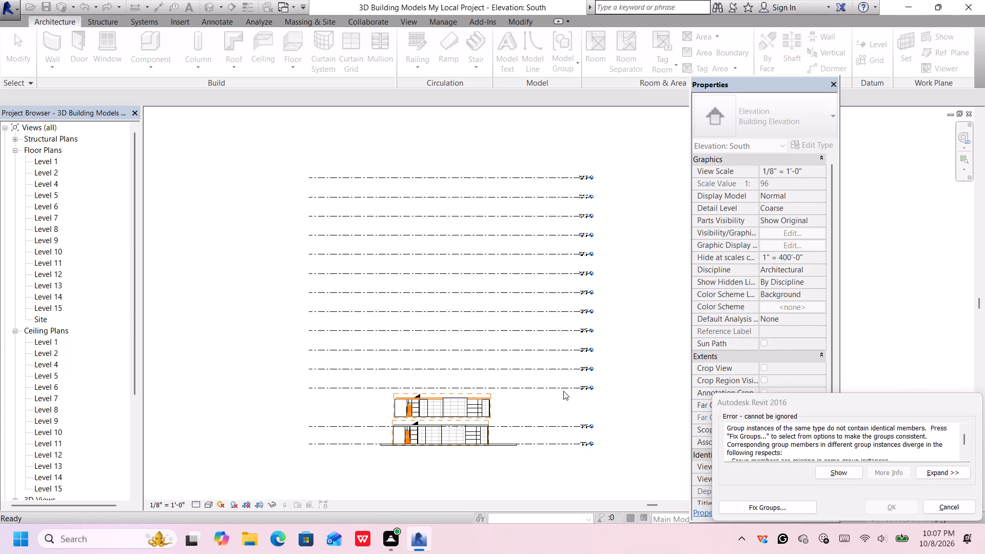
click(769, 504)
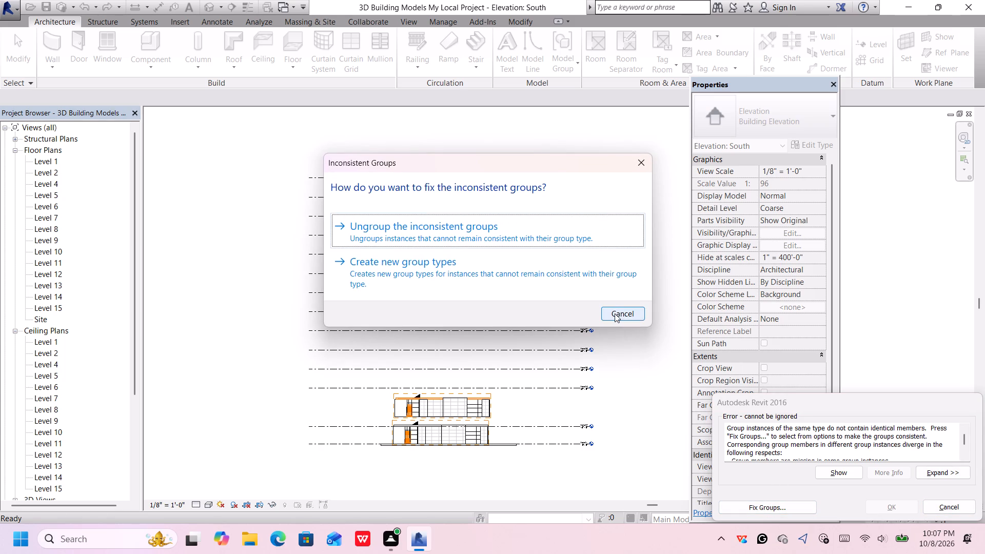
click(578, 230)
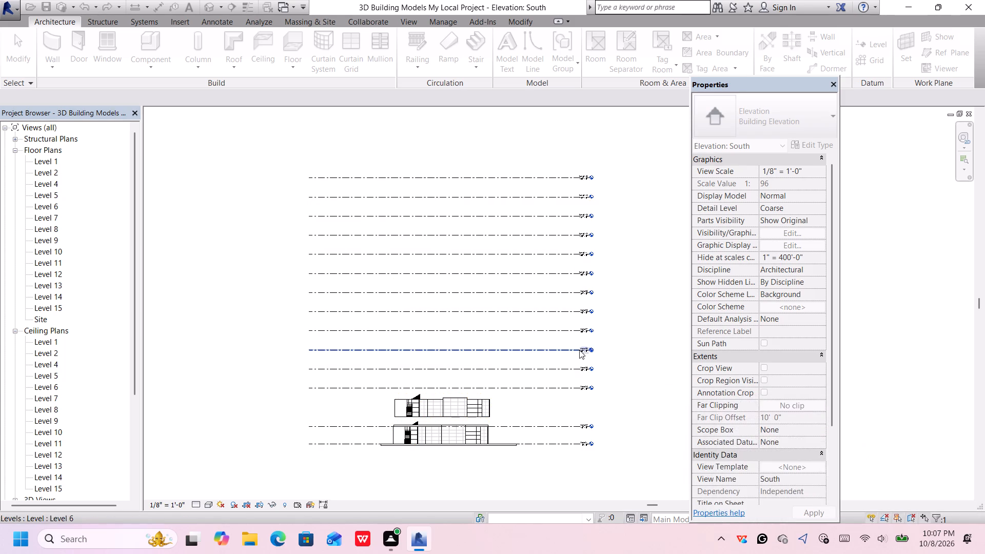
Delete Levels 4 to 15 together with their views in the South elevation.
drag(612, 168, 555, 409)
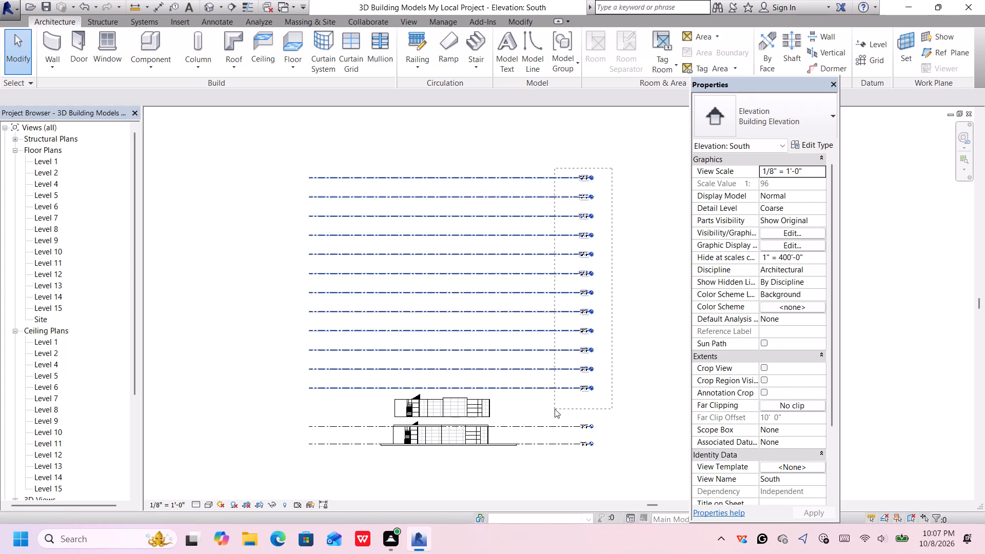
drag(555, 409, 555, 410)
key(Delete)
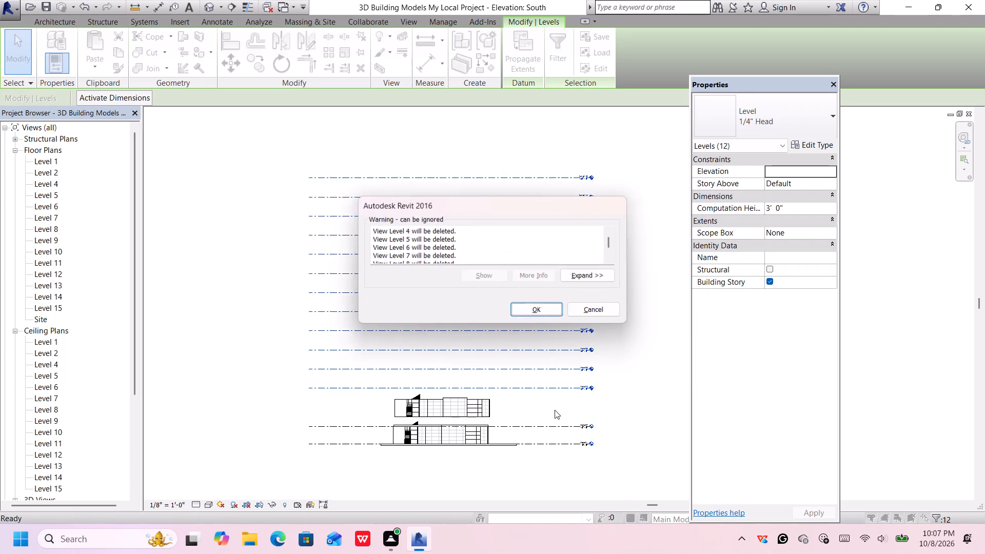
click(551, 312)
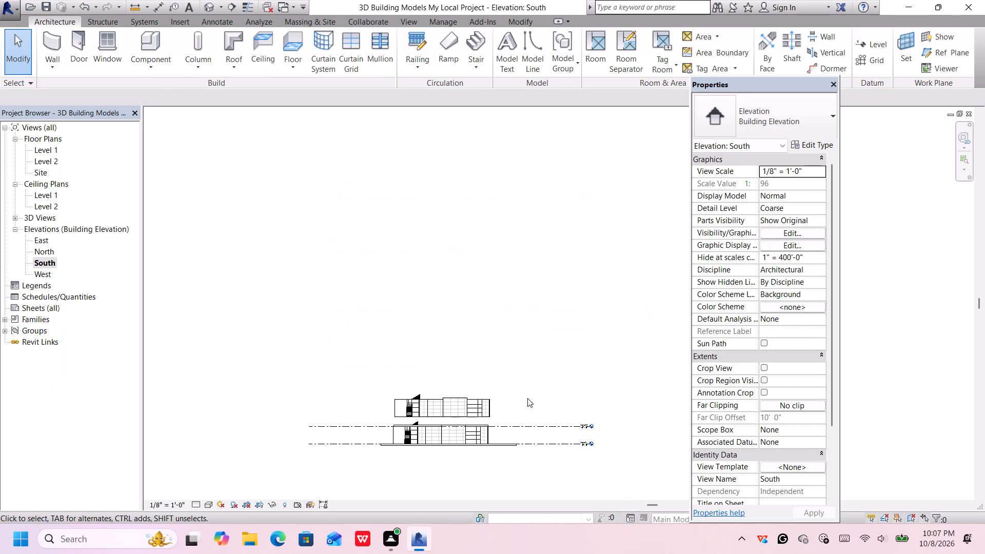
Try nudging the upper copy of the storey group down toward the lower storey, and delete that copy.
scroll(503, 405, up, 3)
middle_drag(507, 420, 540, 395)
scroll(516, 383, up, 1)
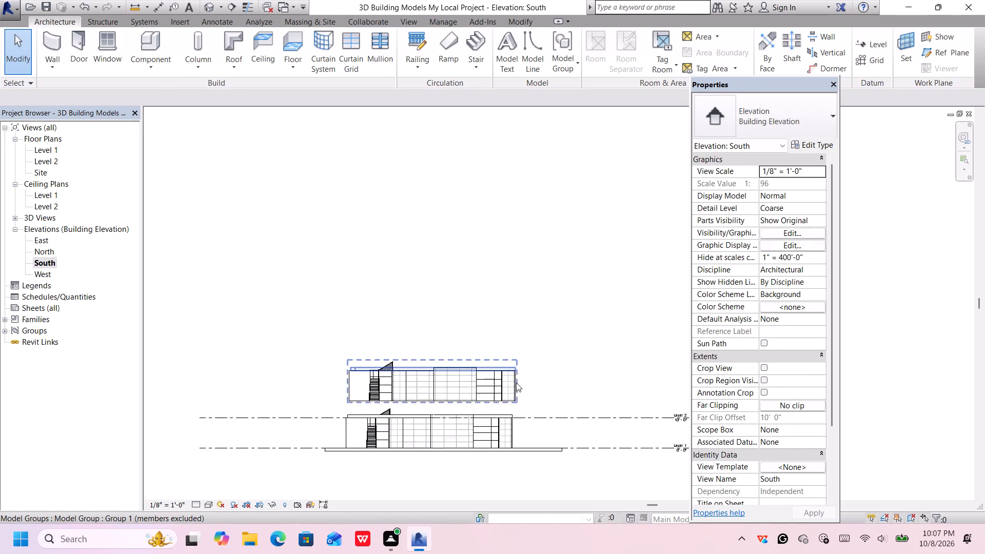
scroll(516, 383, up, 2)
click(515, 357)
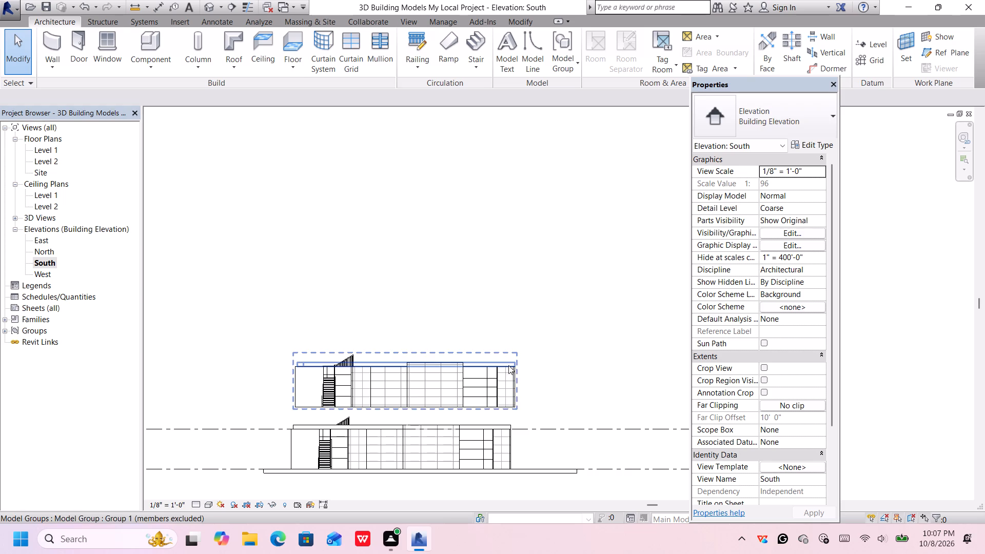
click(506, 369)
middle_drag(479, 413, 509, 409)
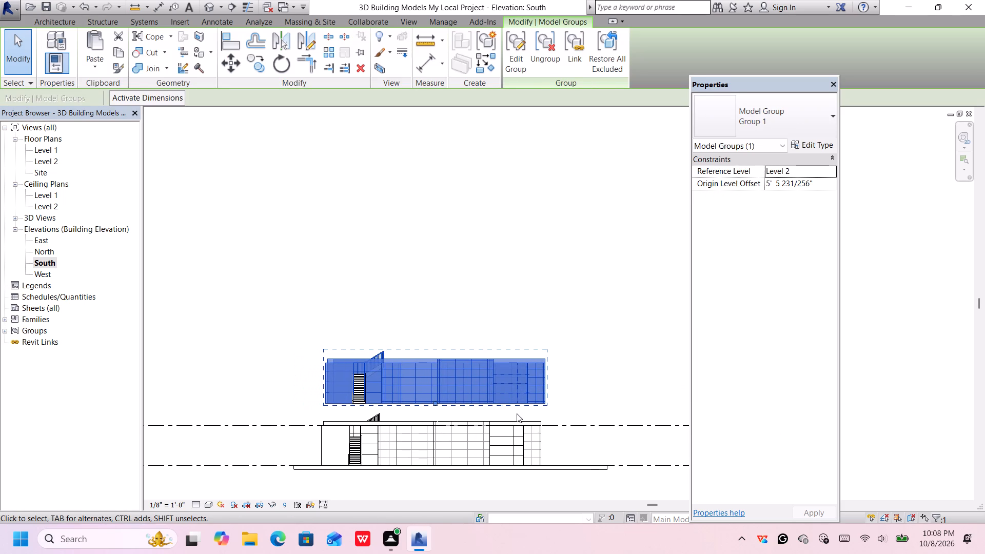
key(Down)
key(Down)
key(Down)
key(Down)
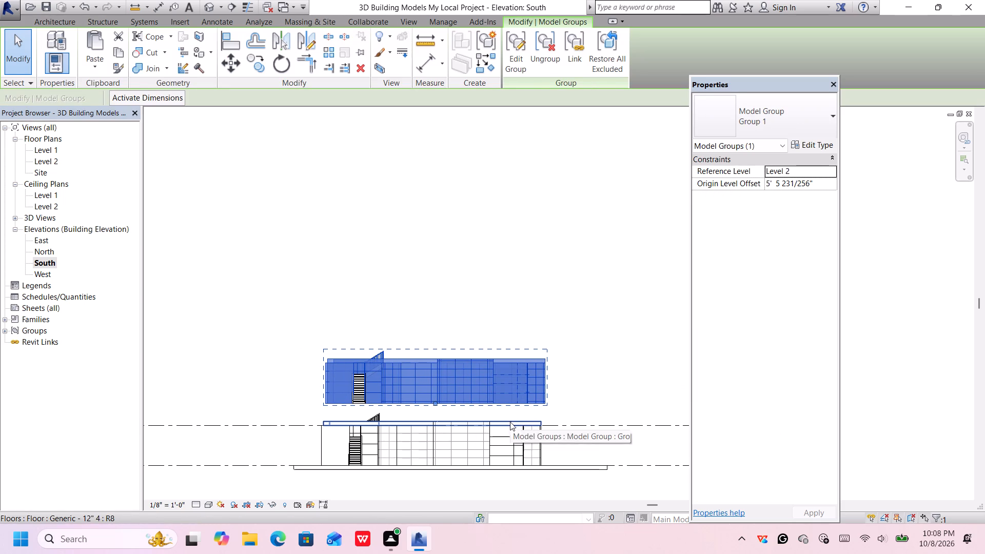
key(Down)
key(Delete)
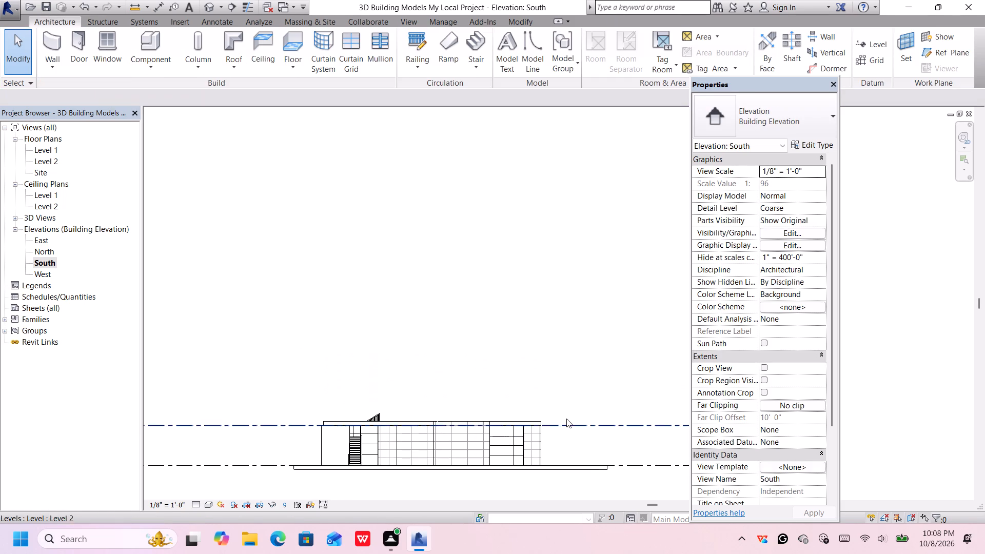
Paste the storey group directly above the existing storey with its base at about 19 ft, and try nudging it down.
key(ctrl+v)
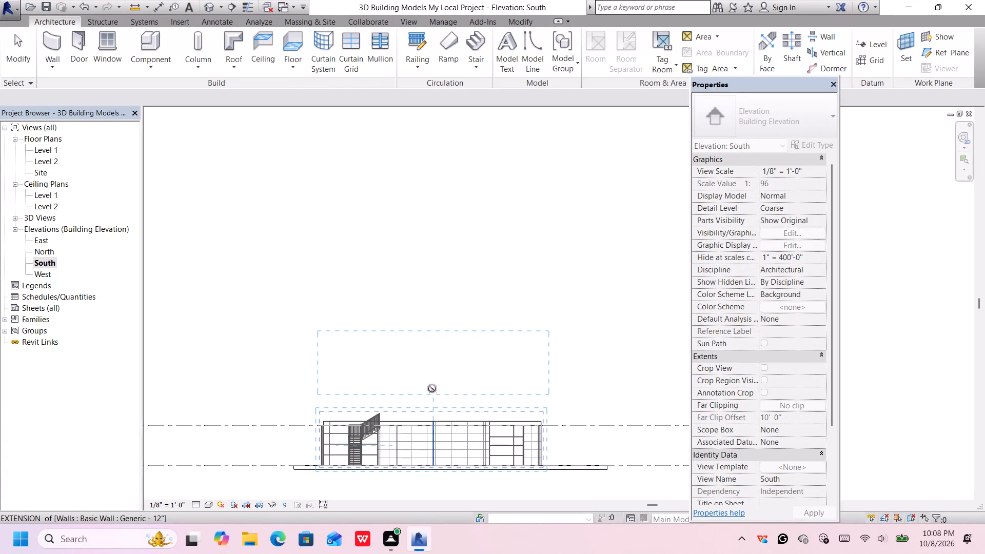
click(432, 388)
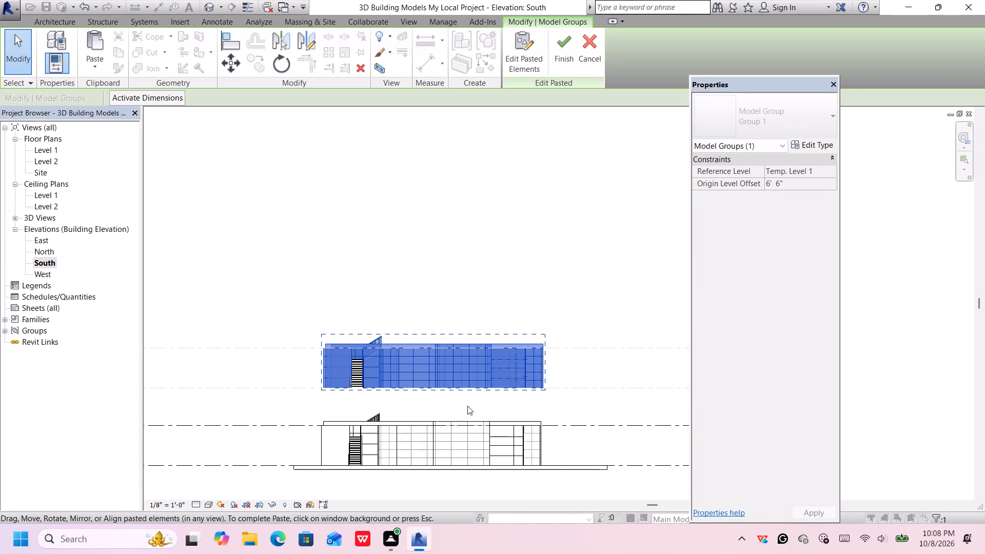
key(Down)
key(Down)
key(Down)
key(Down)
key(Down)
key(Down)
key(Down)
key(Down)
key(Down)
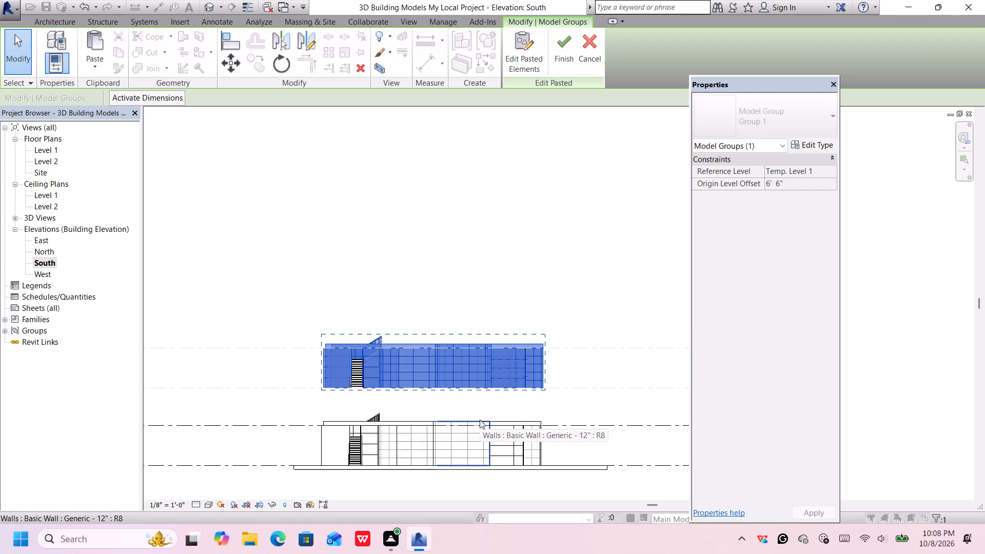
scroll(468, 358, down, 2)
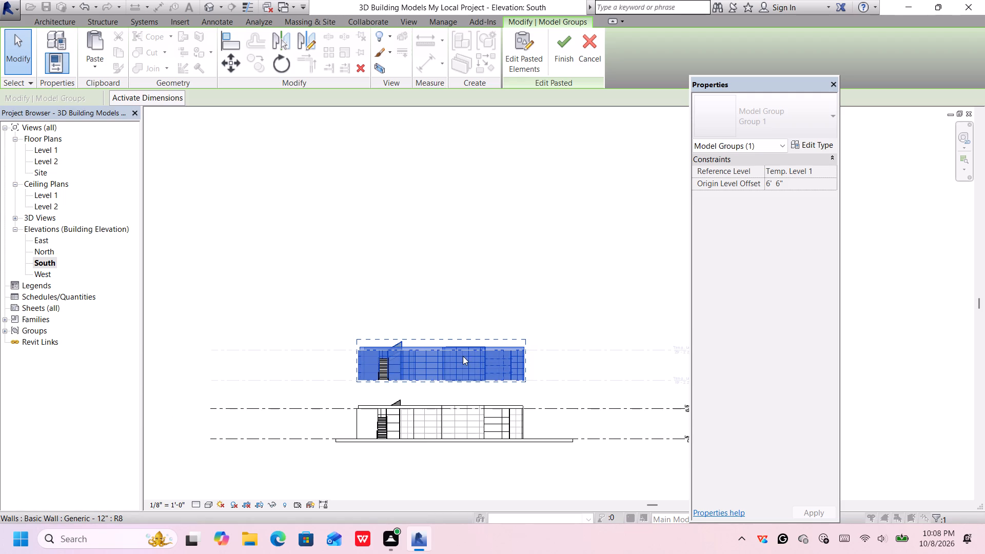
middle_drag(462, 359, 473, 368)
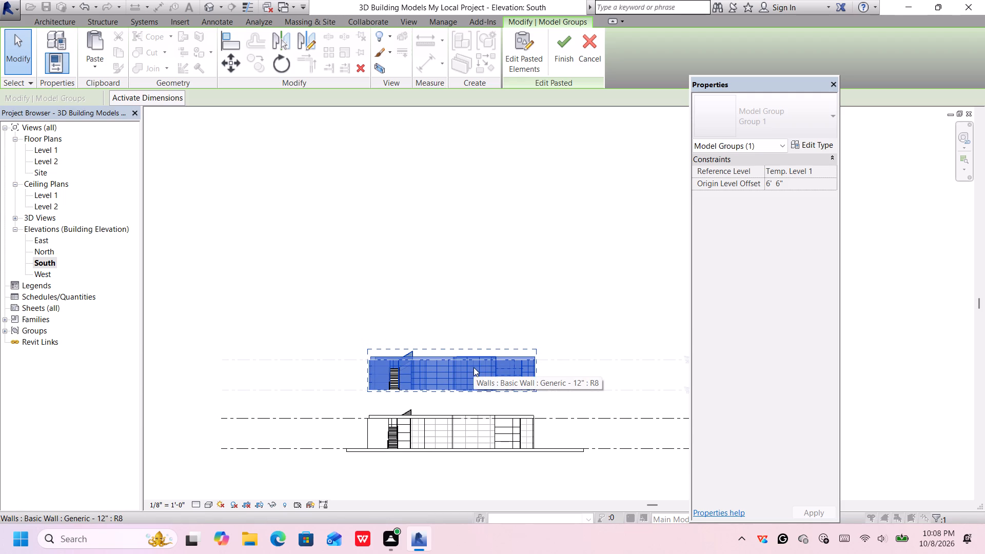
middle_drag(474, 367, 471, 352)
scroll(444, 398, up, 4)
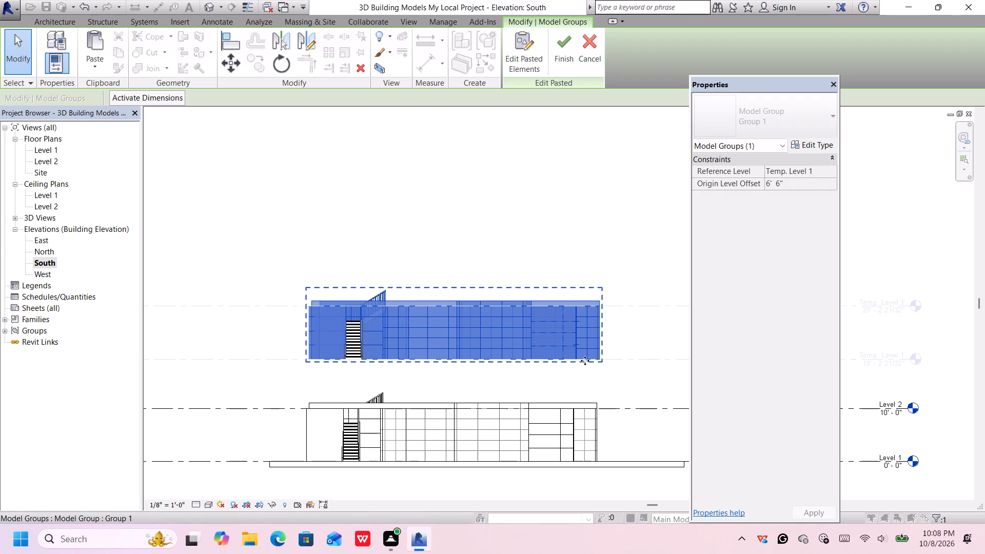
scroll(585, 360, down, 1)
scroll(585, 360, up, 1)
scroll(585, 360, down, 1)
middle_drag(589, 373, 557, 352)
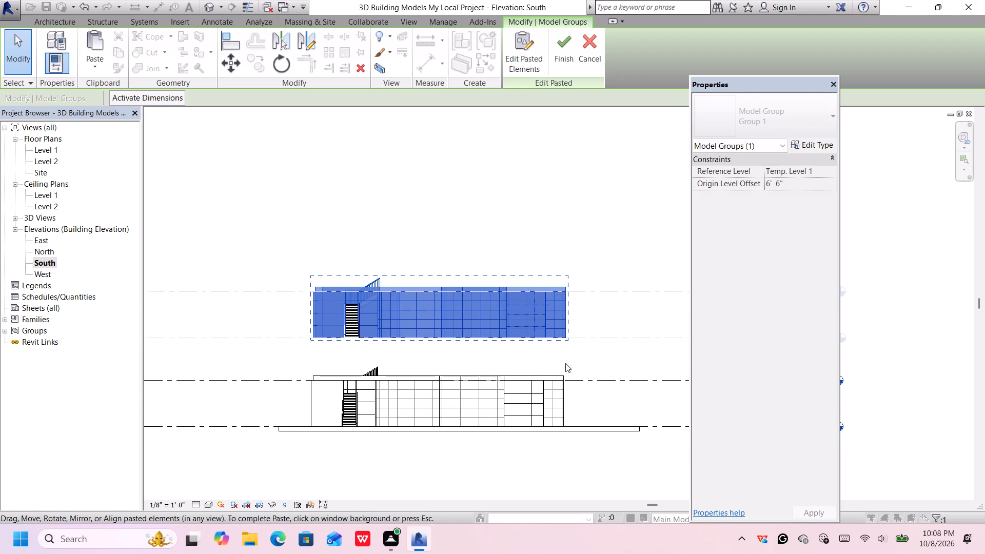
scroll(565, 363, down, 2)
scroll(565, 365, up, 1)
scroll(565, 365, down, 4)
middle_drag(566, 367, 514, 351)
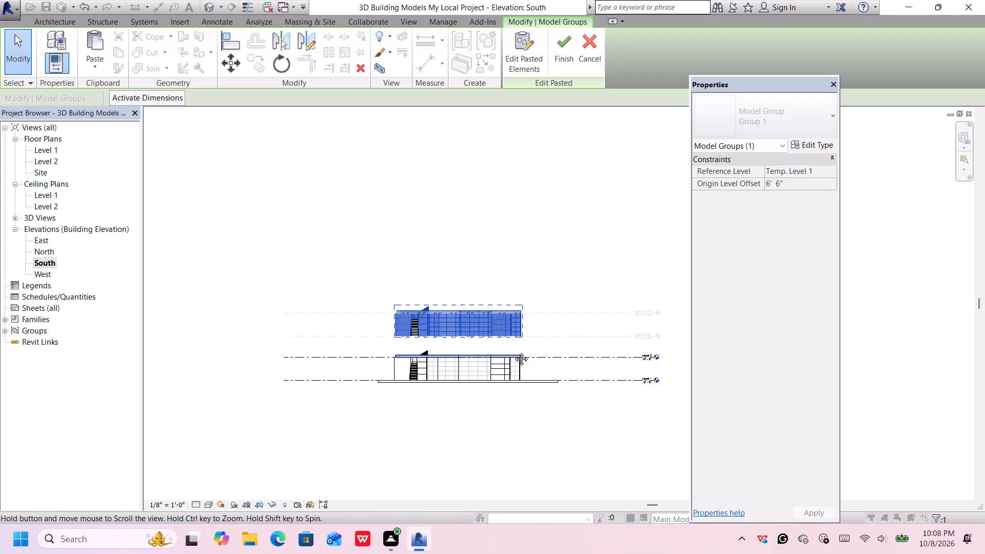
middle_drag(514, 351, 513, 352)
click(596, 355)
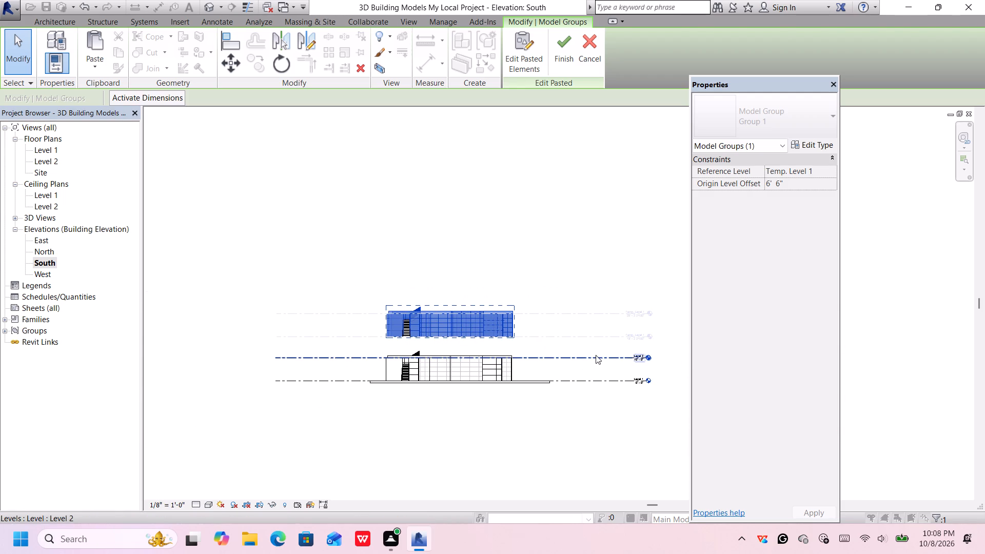
Delete Level 2 together with its view in the South elevation.
click(596, 360)
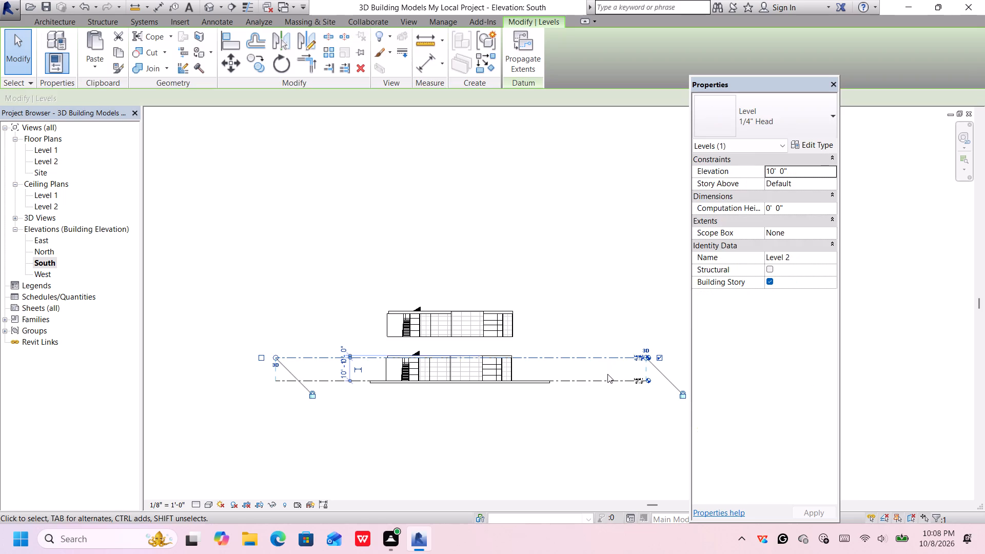
key(Delete)
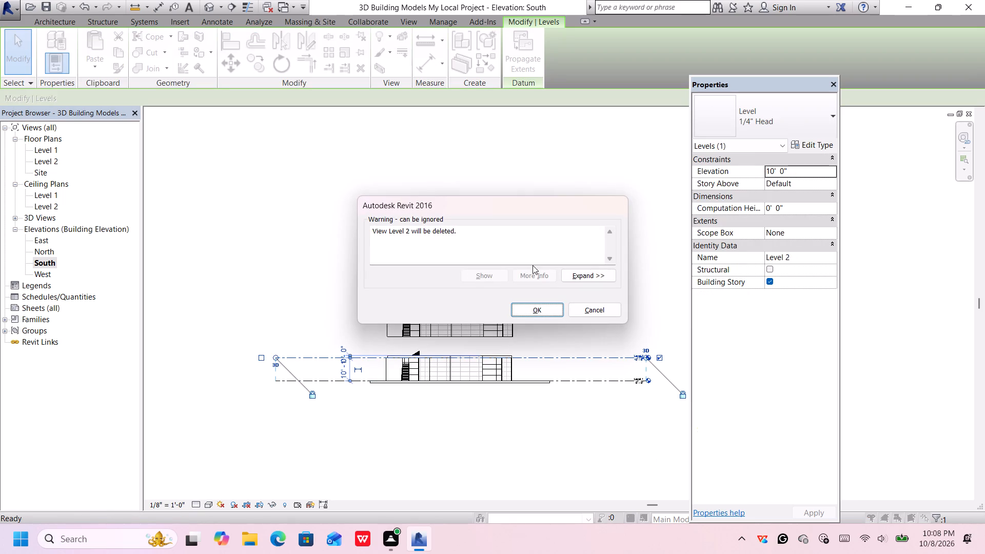
click(531, 303)
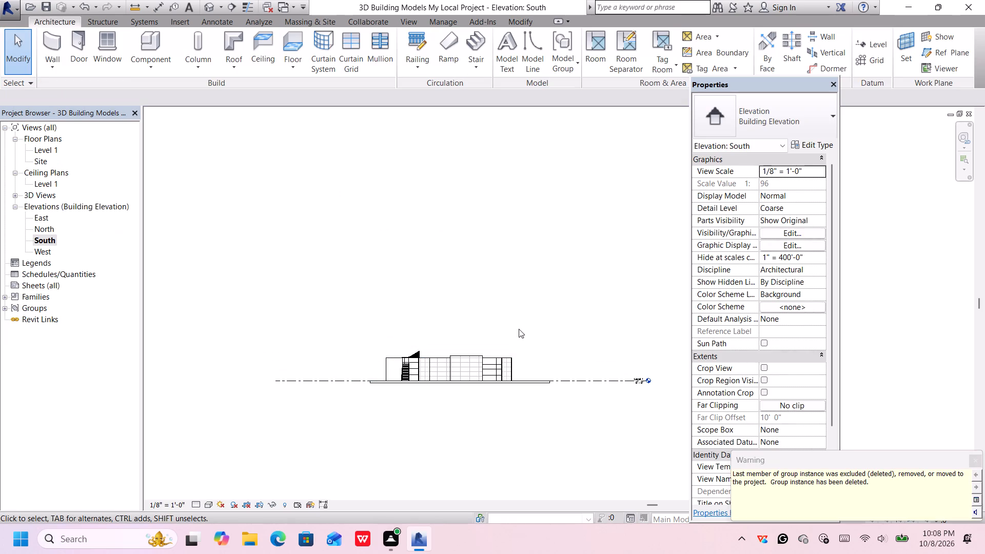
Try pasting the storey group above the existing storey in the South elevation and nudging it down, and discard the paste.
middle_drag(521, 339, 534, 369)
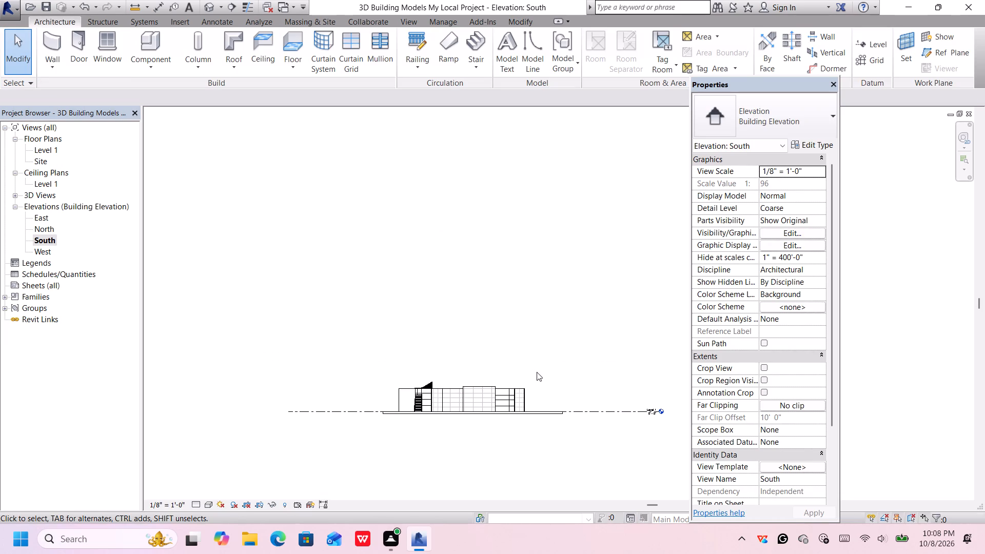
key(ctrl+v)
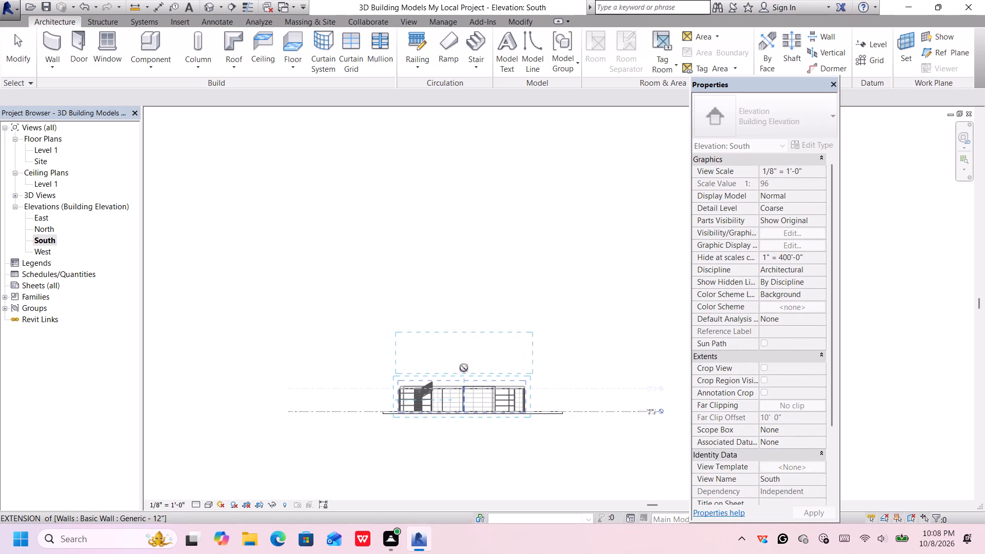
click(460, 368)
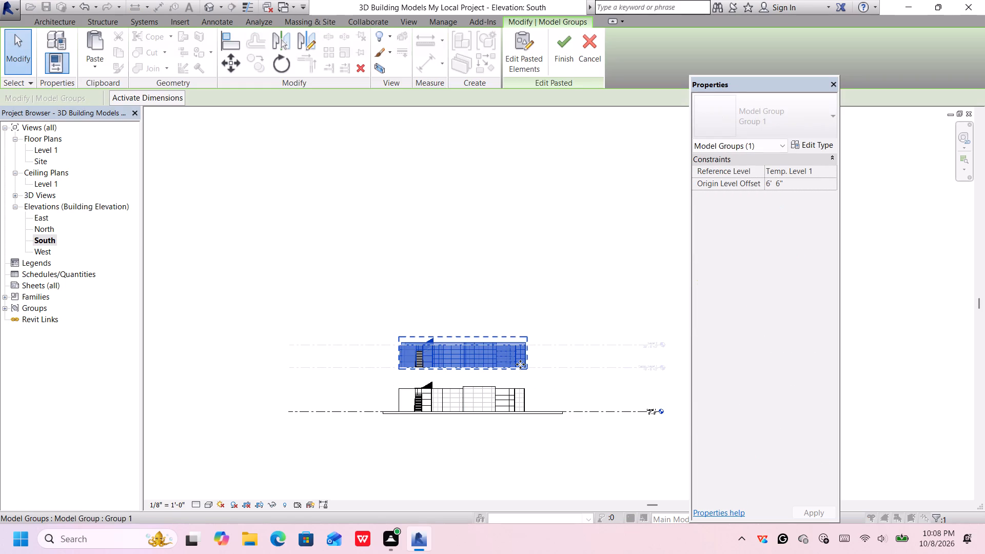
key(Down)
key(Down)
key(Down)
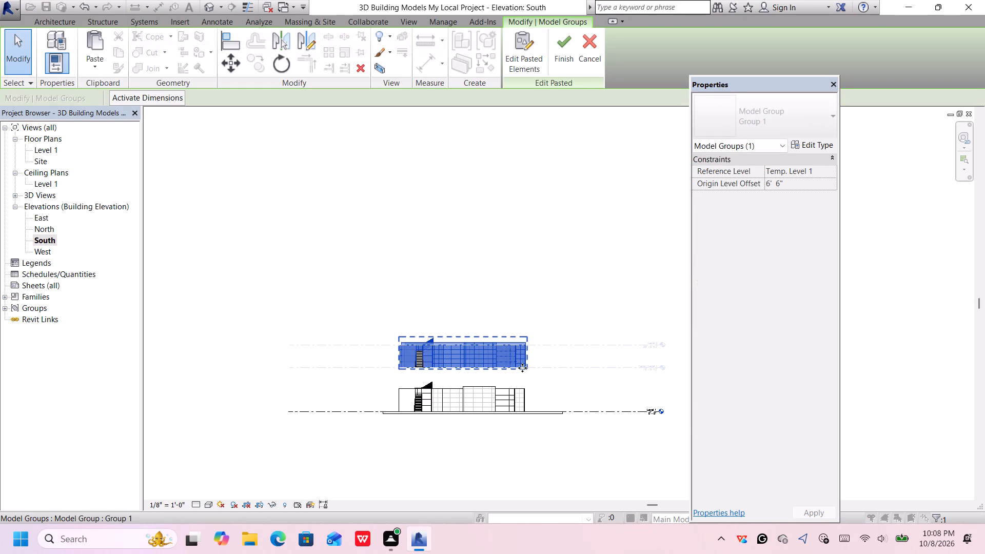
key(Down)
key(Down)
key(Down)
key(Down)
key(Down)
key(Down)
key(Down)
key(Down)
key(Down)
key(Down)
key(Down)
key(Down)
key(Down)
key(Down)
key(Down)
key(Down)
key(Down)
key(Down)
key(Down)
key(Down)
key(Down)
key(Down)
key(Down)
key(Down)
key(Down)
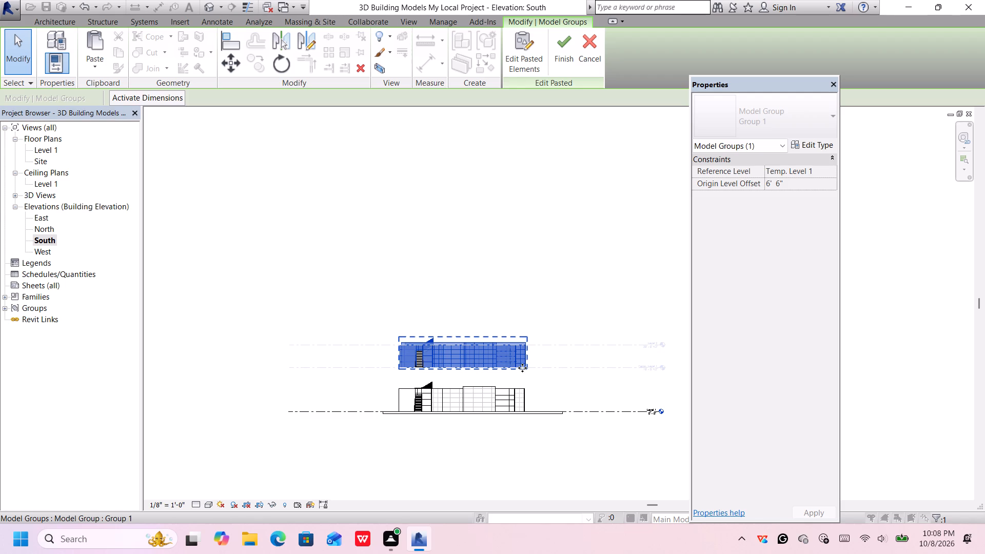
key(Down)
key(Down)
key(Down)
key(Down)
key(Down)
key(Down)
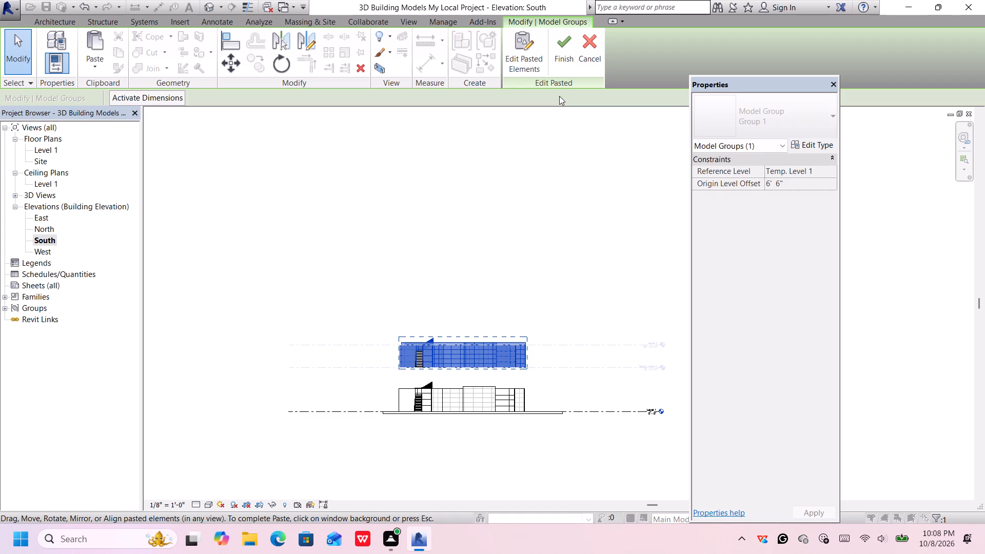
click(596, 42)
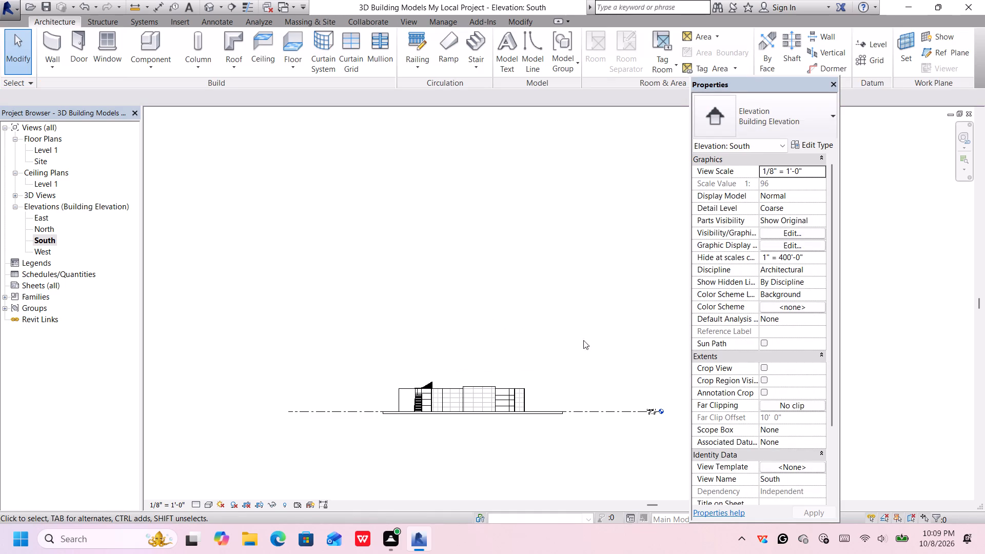
Undo the storey copies, grouping and level edits back to the single storey with only Levels 1 and 2.
key(ctrl+z)
key(ctrl+z)
key(ctrl+z)
key(ctrl+z)
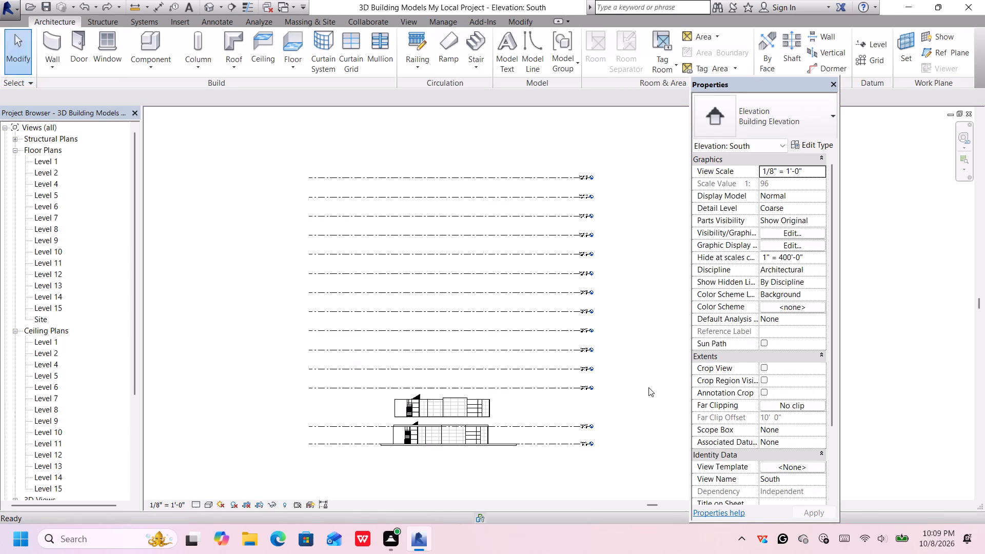
key(ctrl+z)
key(ctrl+z)
key(ctrl+z)
key(ctrl+z)
key(ctrl+z)
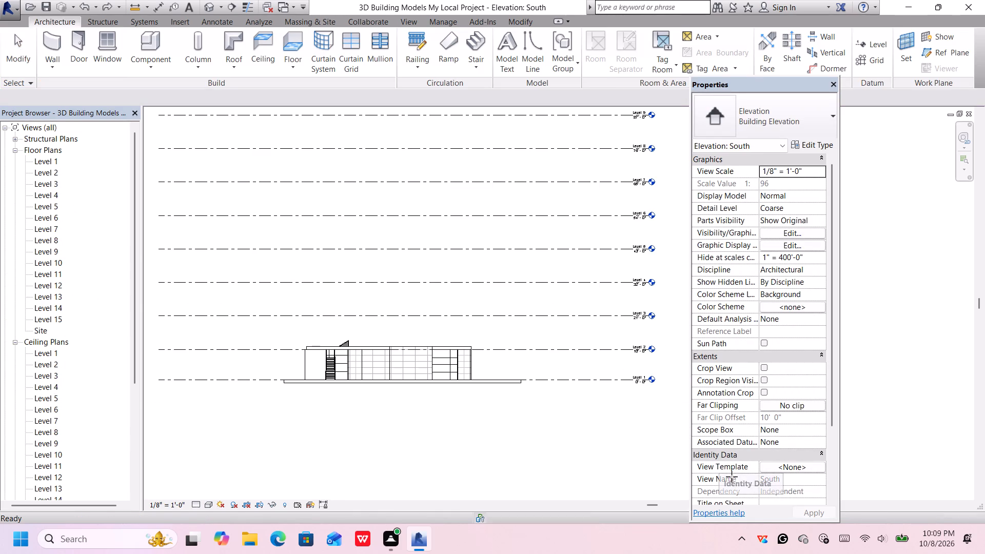
key(ctrl+z)
key(ctrl+z)
key(ctrl+z)
key(ctrl+z)
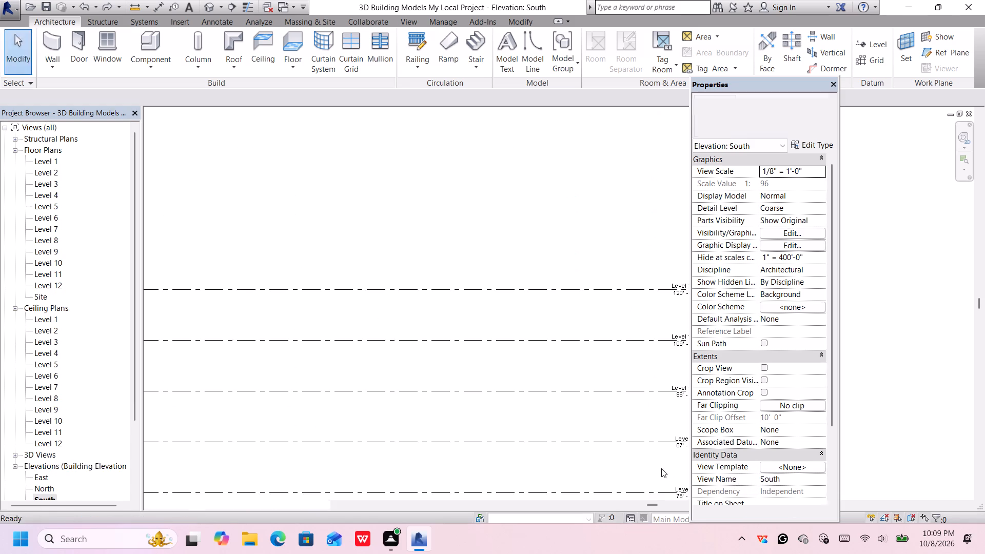
key(ctrl+z)
key(ctrl+z)
key(ctrl+z)
key(ctrl+z)
key(ctrl+z)
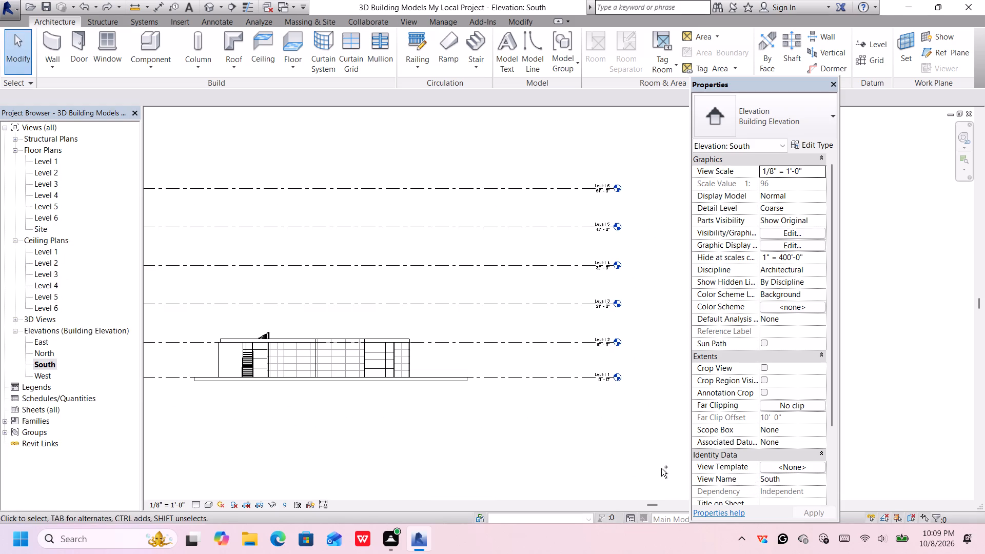
key(ctrl+z)
key(ctrl+z)
ctrl+click(661, 468)
key(ctrl+z)
key(ctrl+z)
key(ctrl+z)
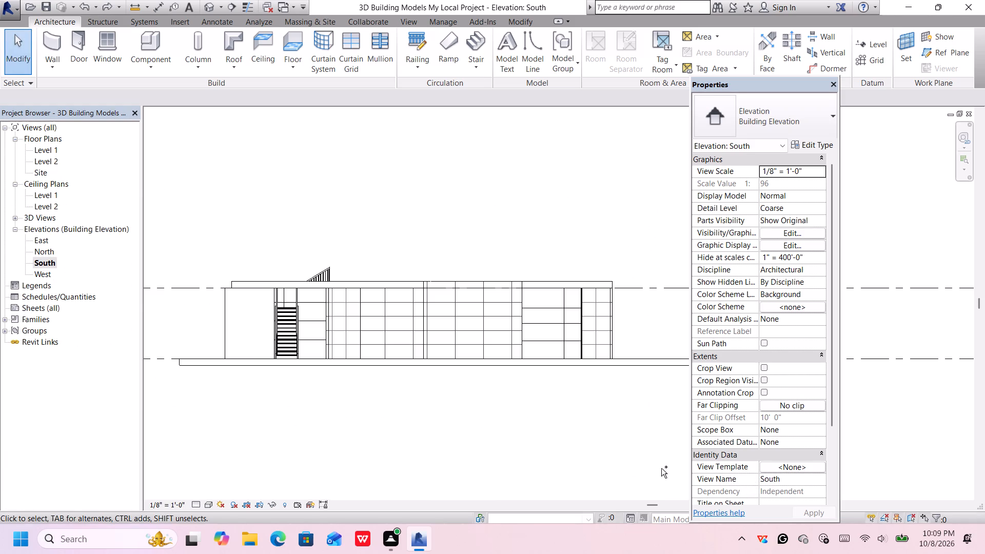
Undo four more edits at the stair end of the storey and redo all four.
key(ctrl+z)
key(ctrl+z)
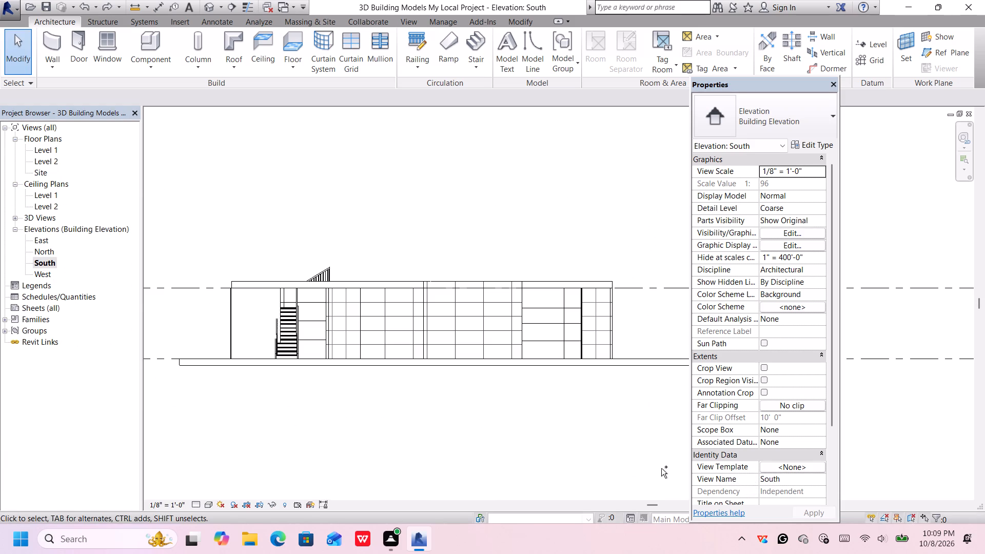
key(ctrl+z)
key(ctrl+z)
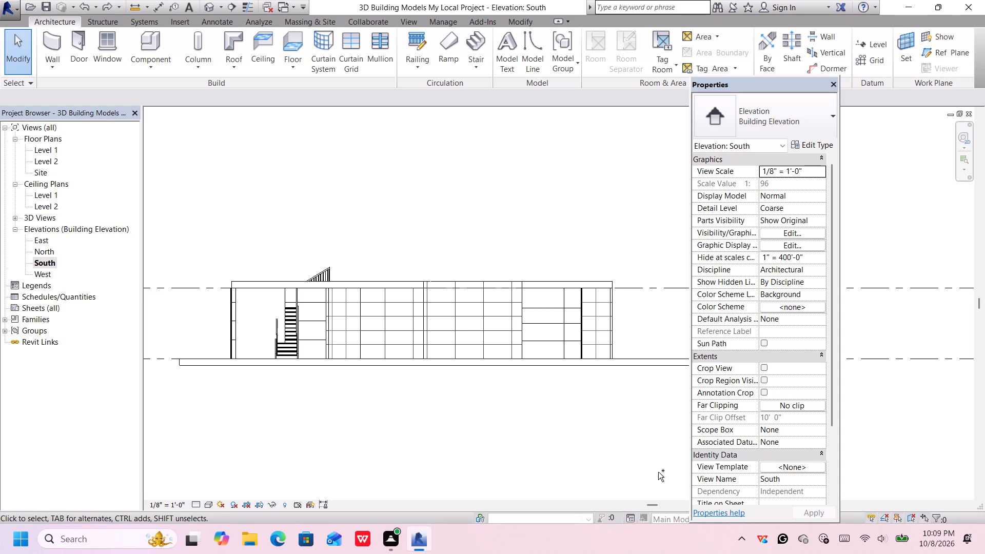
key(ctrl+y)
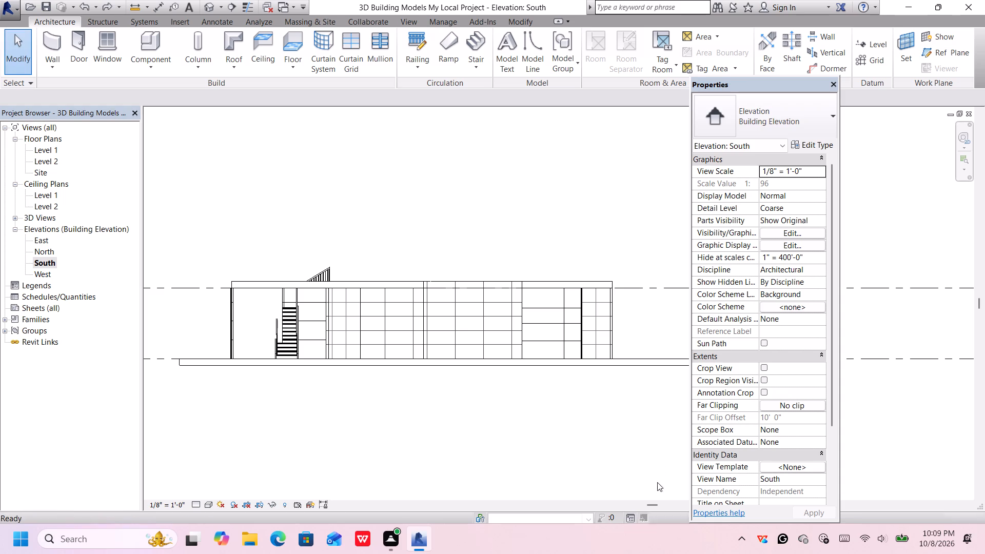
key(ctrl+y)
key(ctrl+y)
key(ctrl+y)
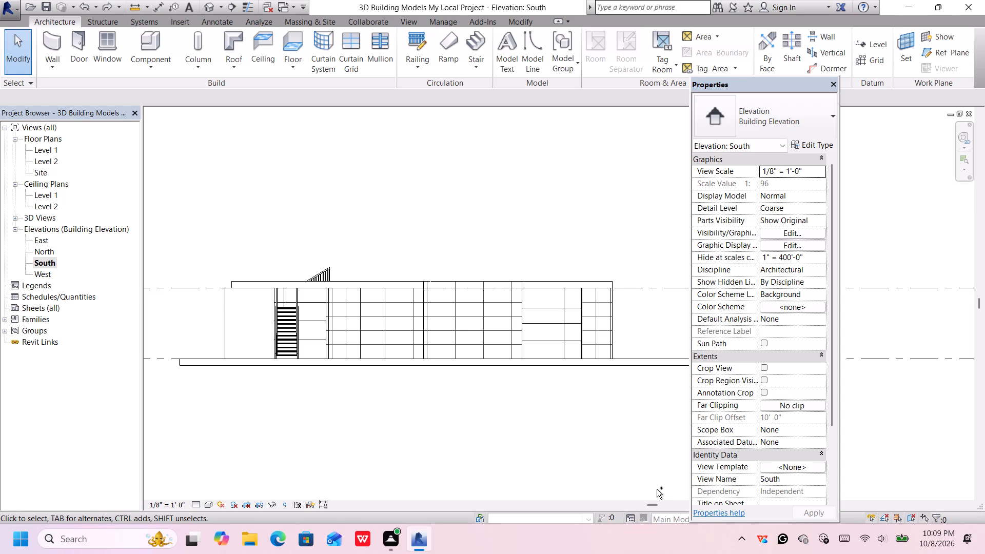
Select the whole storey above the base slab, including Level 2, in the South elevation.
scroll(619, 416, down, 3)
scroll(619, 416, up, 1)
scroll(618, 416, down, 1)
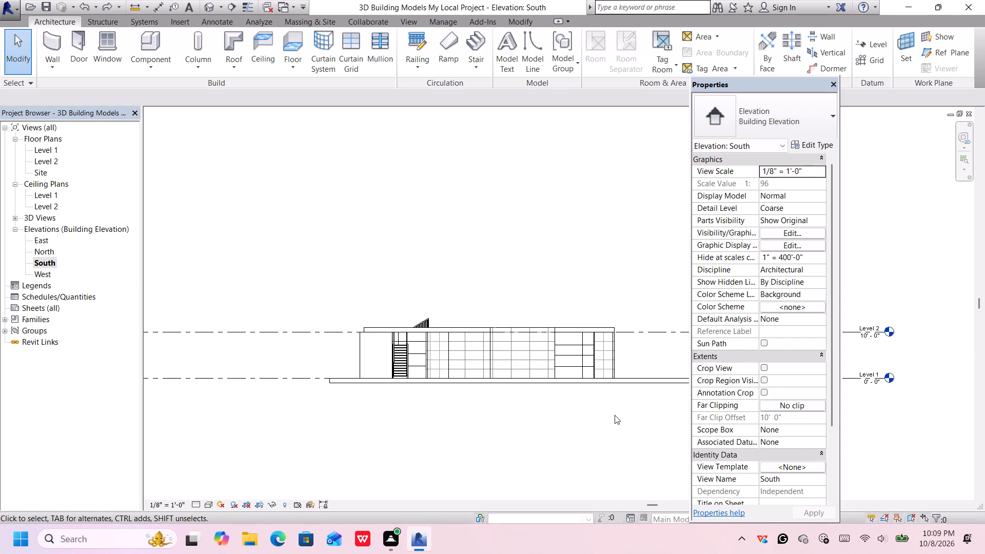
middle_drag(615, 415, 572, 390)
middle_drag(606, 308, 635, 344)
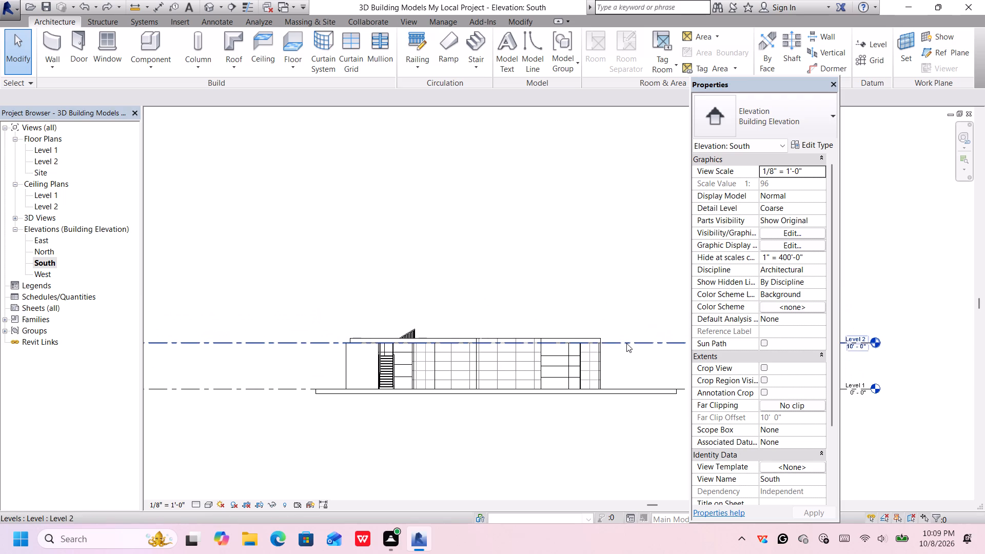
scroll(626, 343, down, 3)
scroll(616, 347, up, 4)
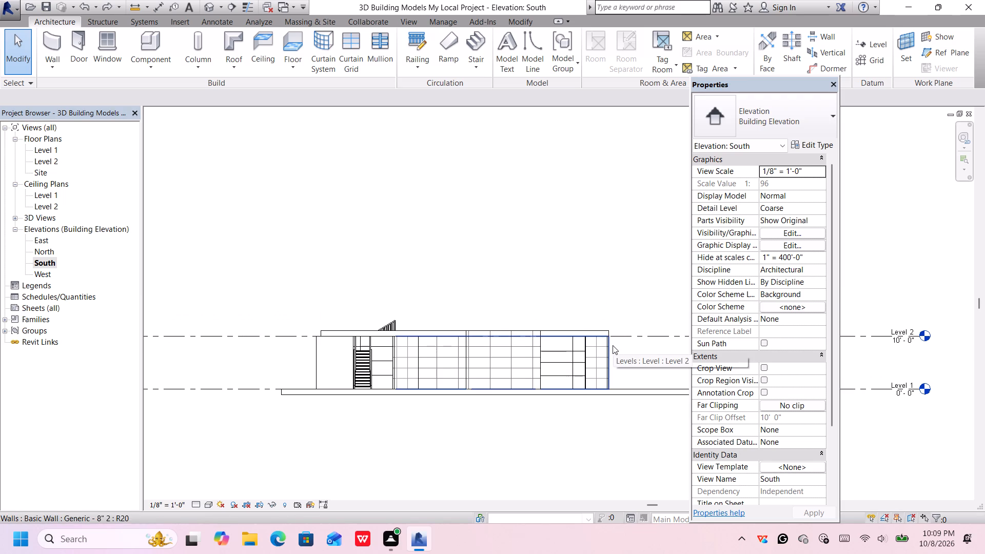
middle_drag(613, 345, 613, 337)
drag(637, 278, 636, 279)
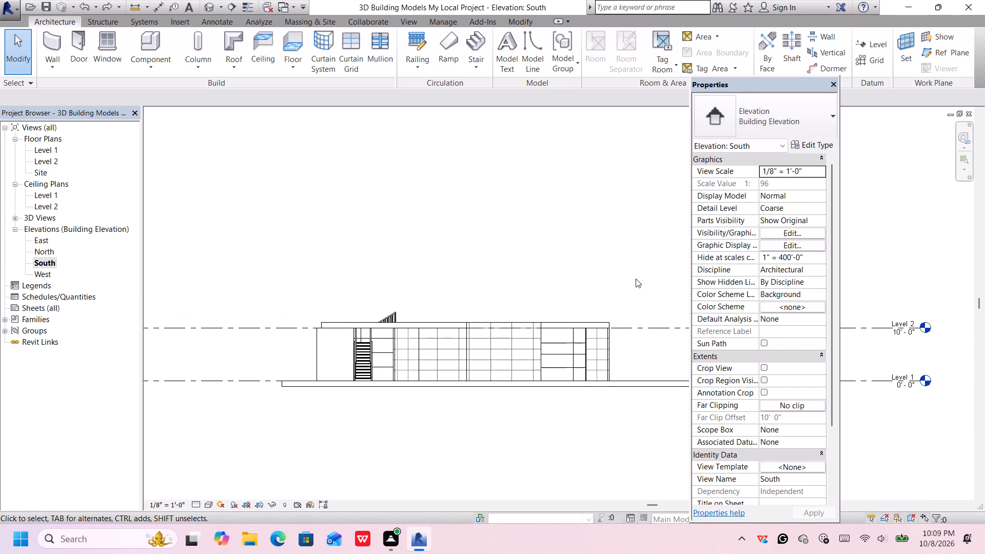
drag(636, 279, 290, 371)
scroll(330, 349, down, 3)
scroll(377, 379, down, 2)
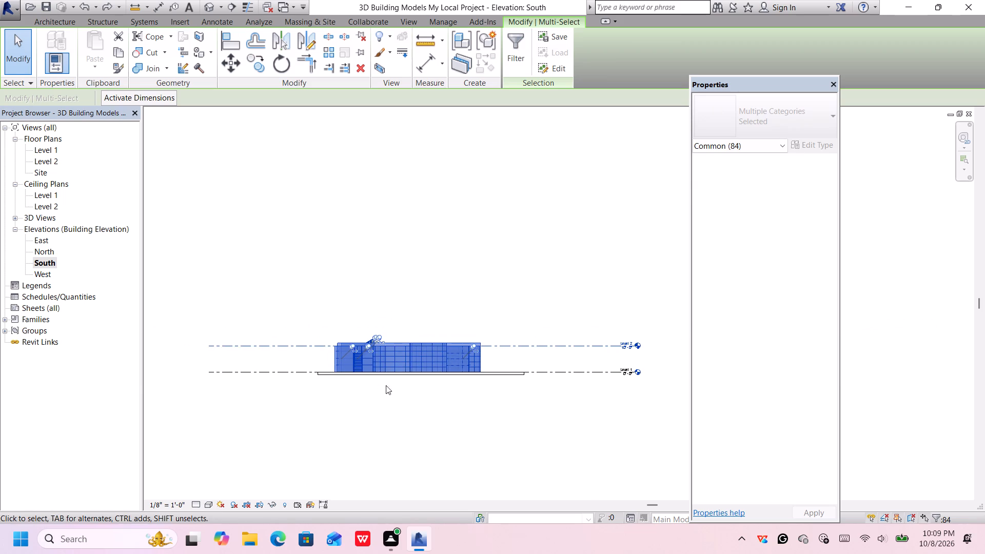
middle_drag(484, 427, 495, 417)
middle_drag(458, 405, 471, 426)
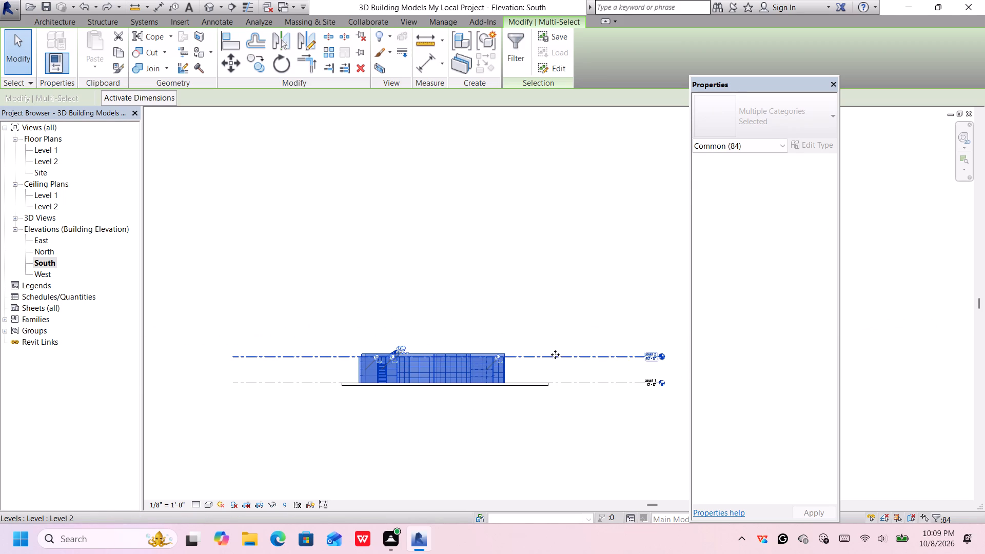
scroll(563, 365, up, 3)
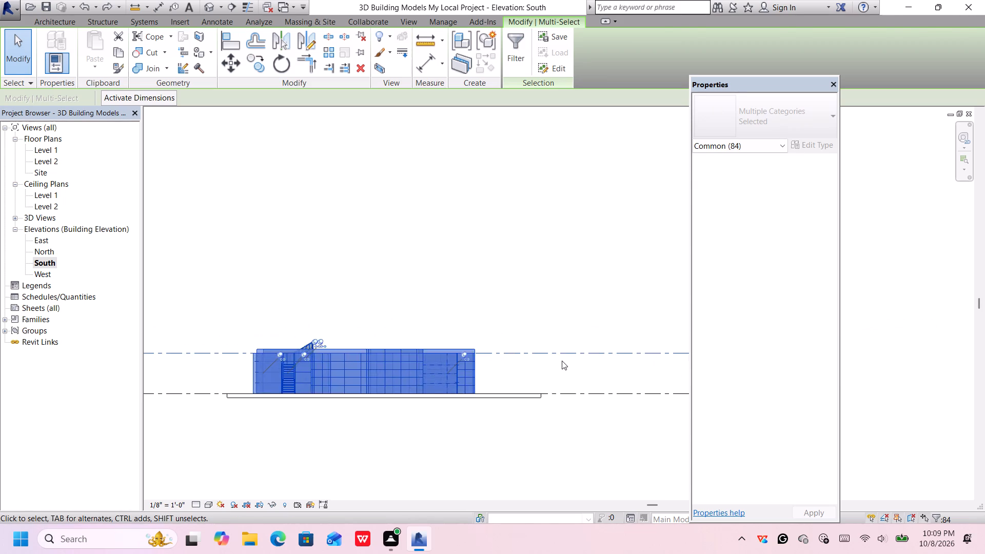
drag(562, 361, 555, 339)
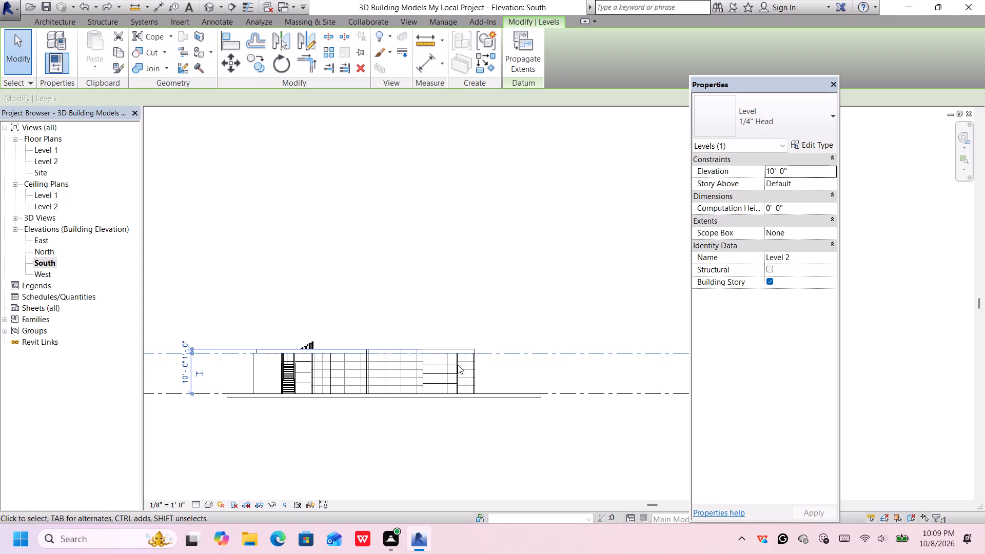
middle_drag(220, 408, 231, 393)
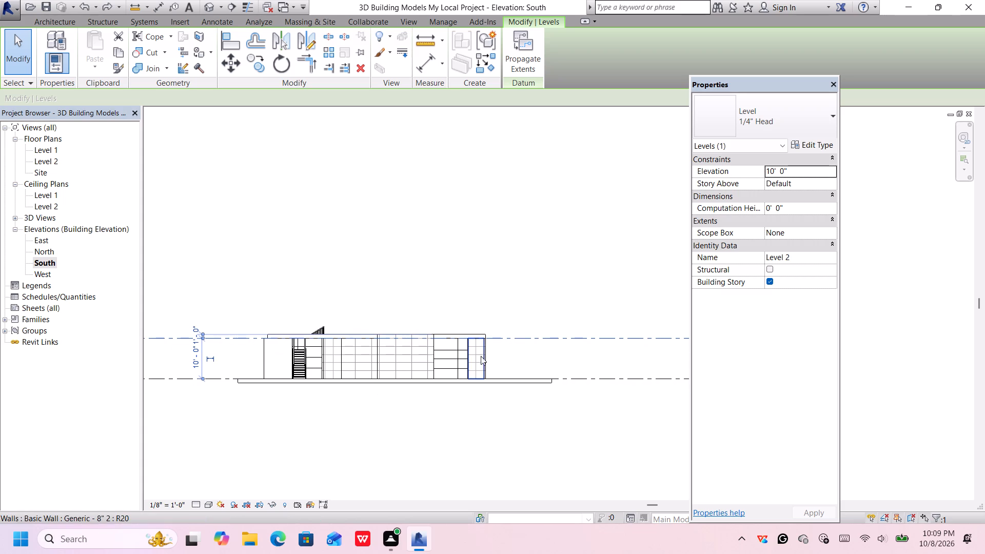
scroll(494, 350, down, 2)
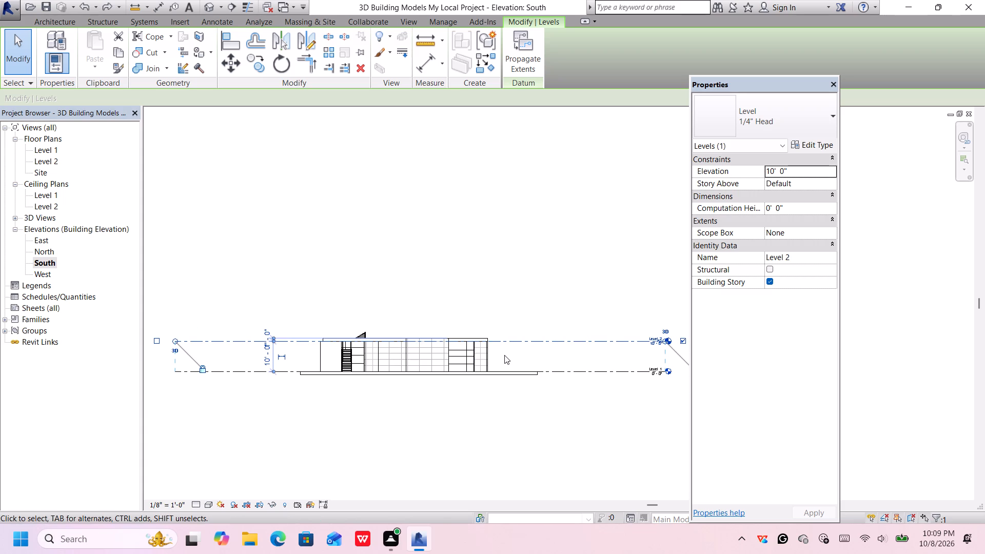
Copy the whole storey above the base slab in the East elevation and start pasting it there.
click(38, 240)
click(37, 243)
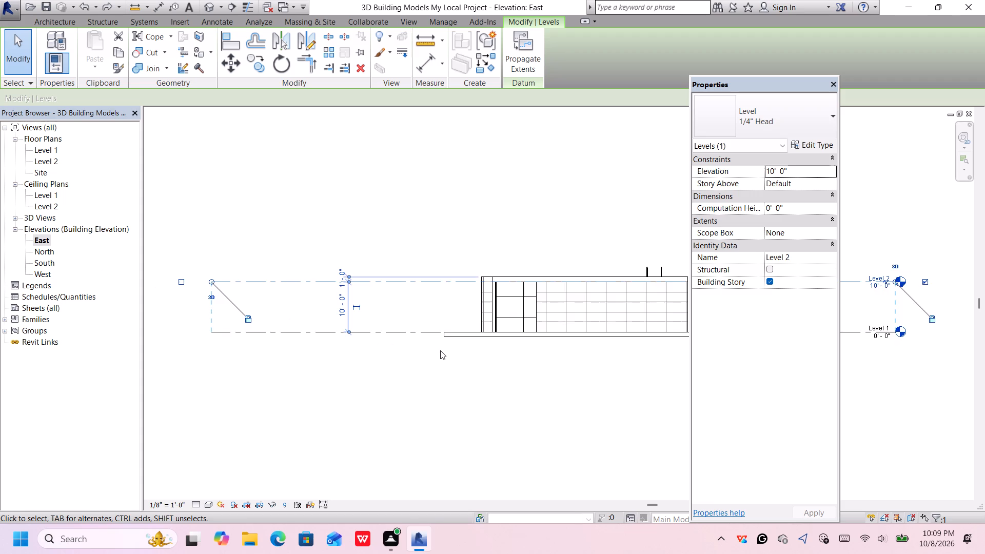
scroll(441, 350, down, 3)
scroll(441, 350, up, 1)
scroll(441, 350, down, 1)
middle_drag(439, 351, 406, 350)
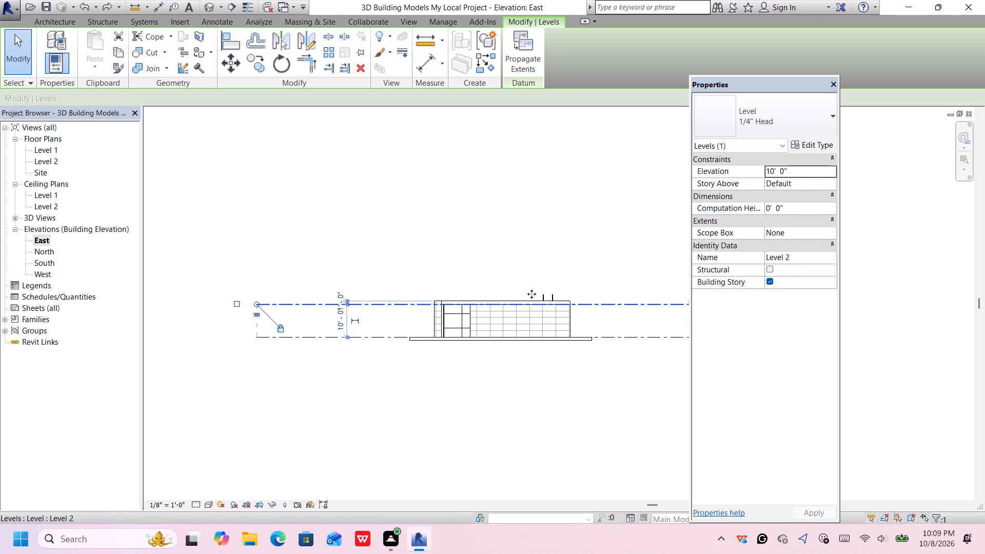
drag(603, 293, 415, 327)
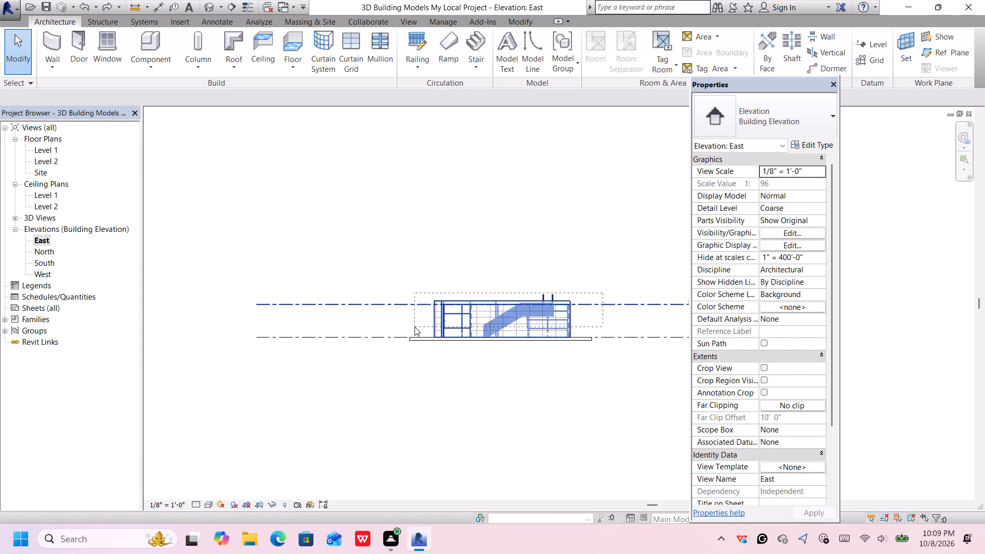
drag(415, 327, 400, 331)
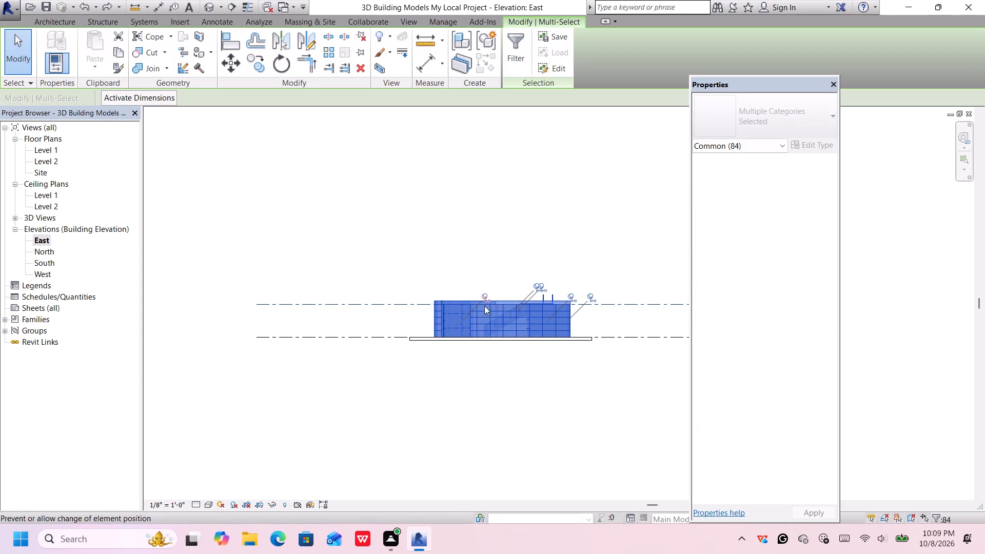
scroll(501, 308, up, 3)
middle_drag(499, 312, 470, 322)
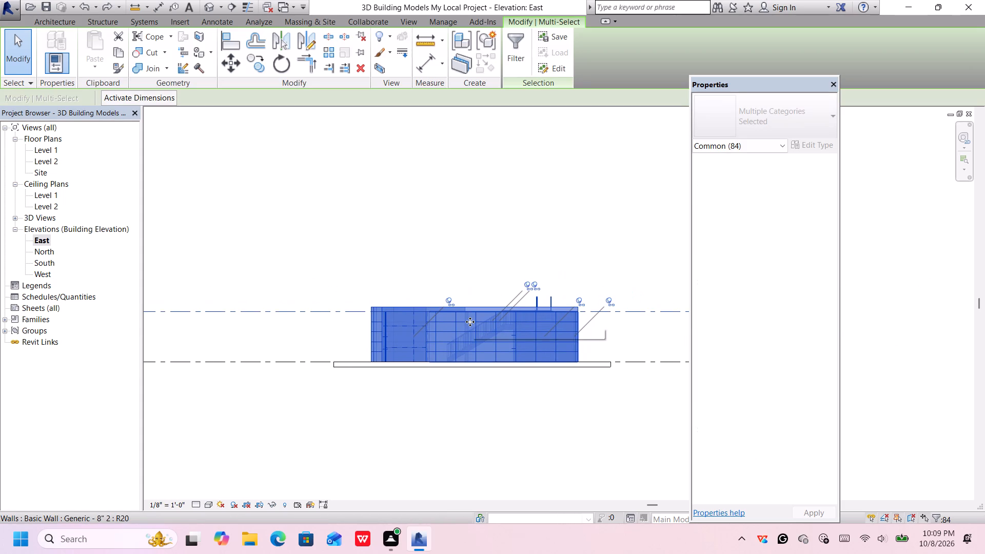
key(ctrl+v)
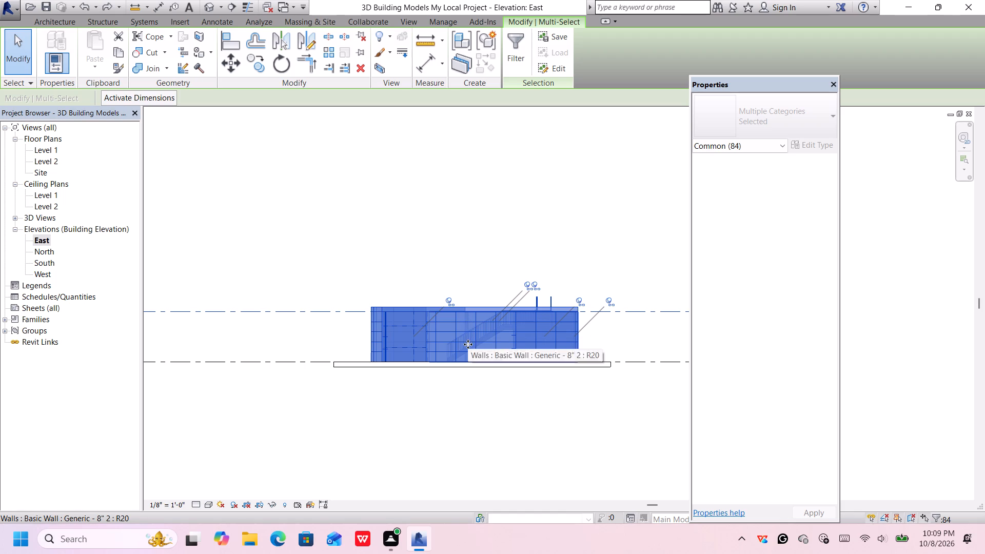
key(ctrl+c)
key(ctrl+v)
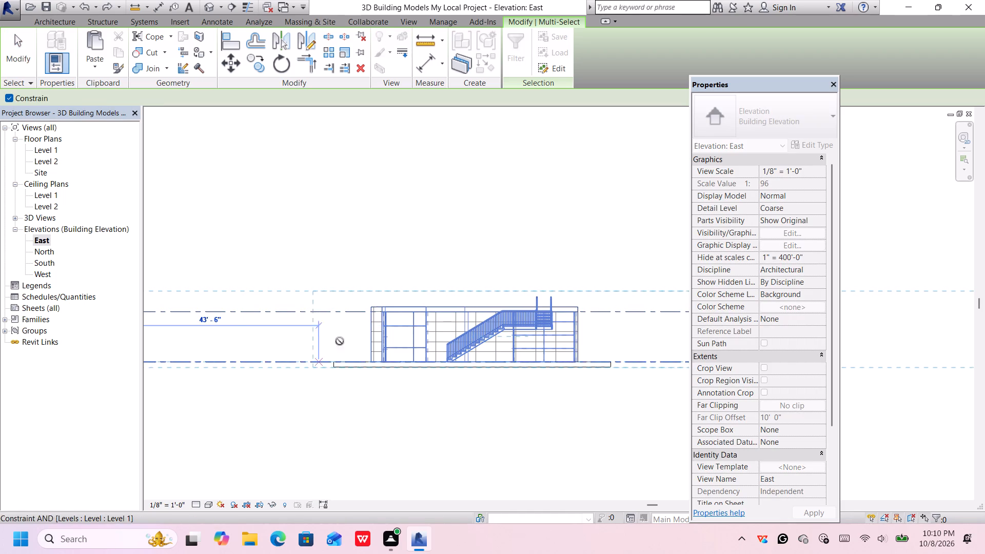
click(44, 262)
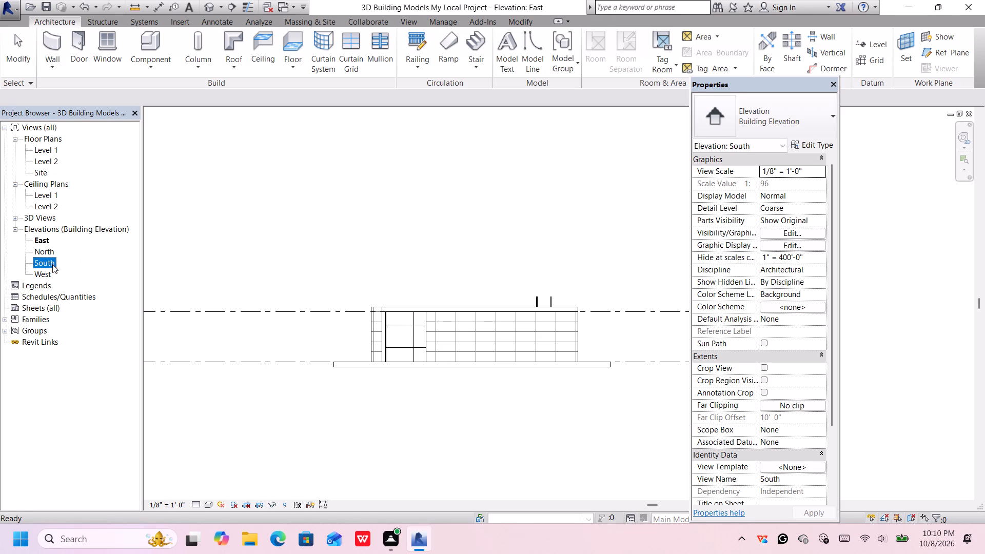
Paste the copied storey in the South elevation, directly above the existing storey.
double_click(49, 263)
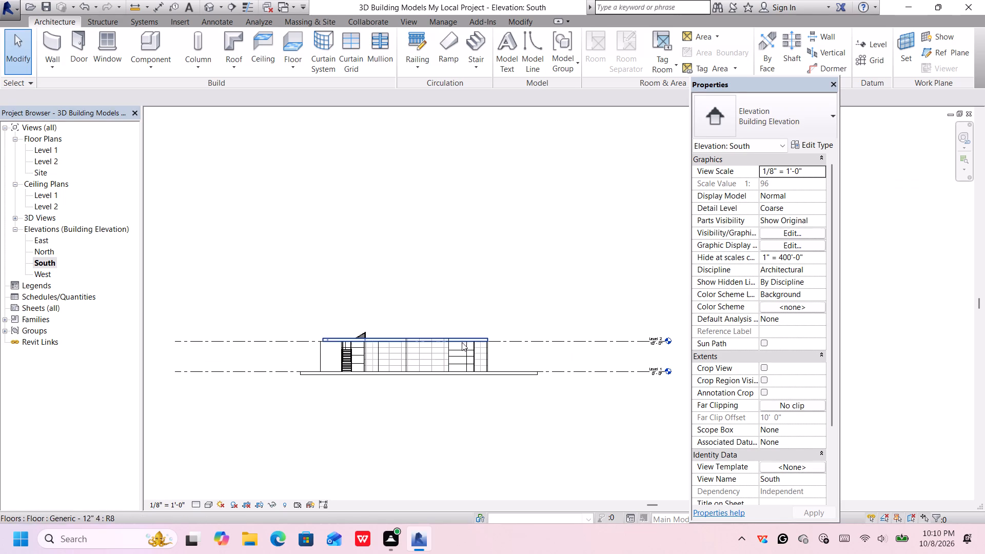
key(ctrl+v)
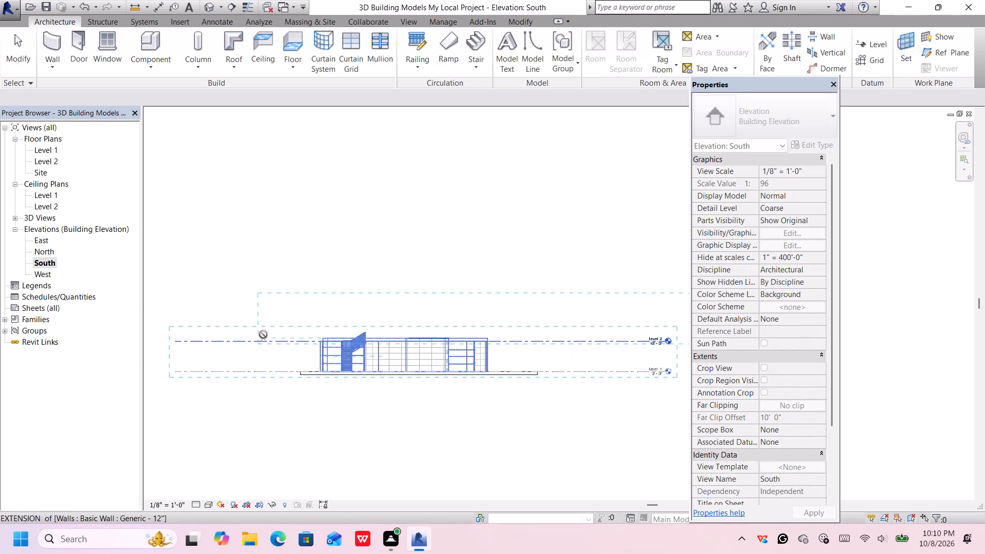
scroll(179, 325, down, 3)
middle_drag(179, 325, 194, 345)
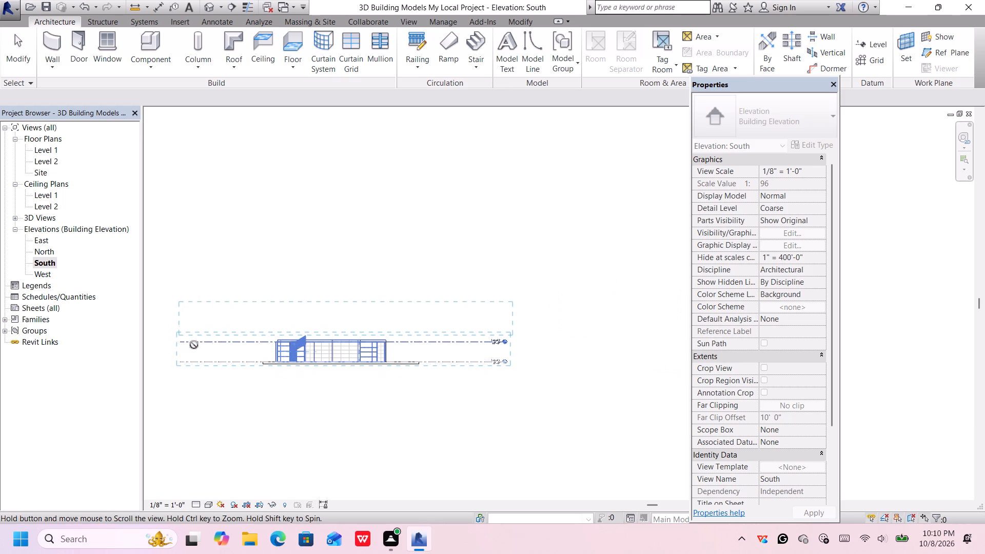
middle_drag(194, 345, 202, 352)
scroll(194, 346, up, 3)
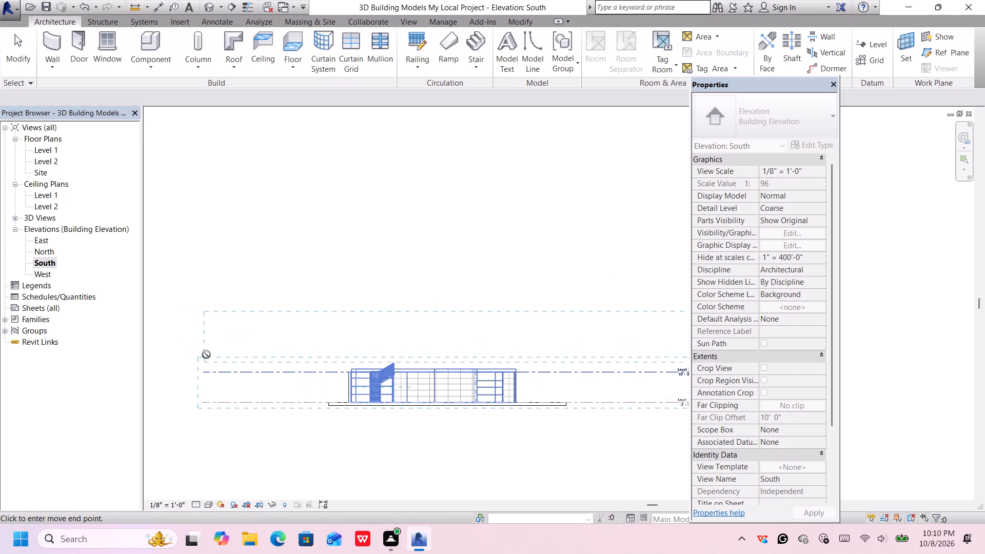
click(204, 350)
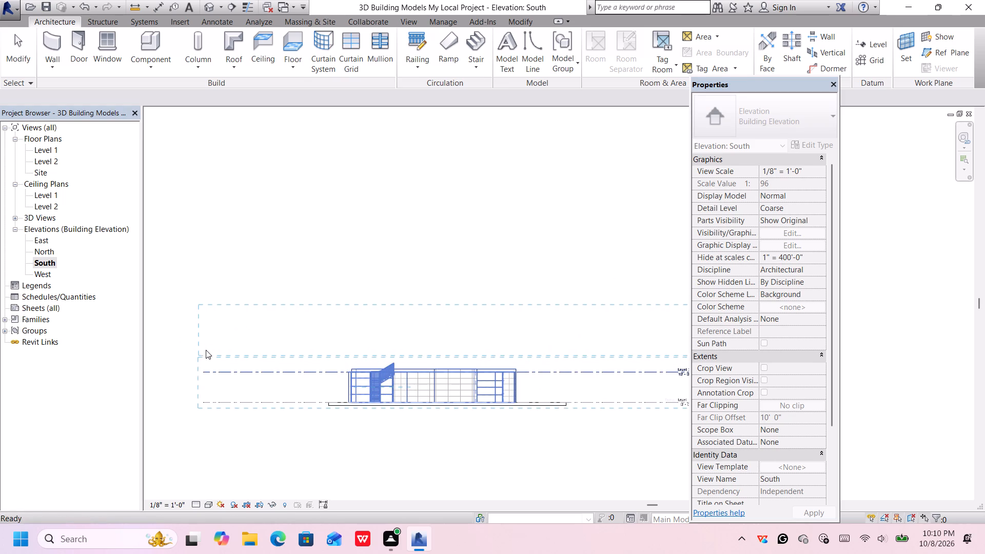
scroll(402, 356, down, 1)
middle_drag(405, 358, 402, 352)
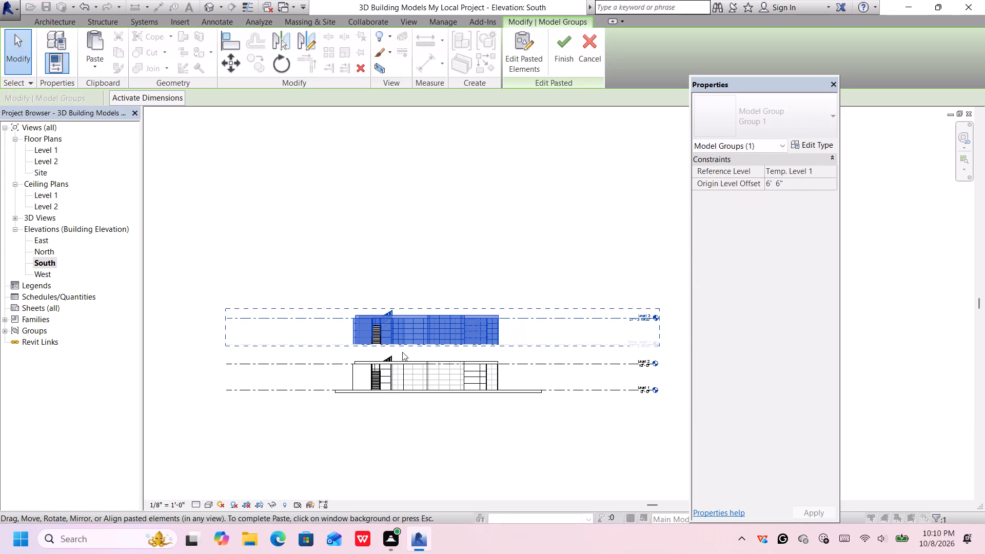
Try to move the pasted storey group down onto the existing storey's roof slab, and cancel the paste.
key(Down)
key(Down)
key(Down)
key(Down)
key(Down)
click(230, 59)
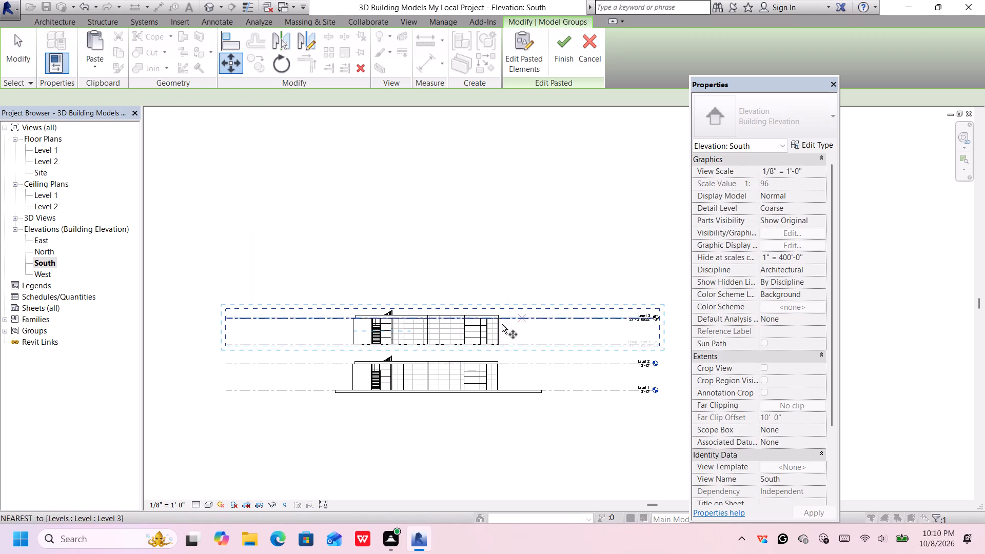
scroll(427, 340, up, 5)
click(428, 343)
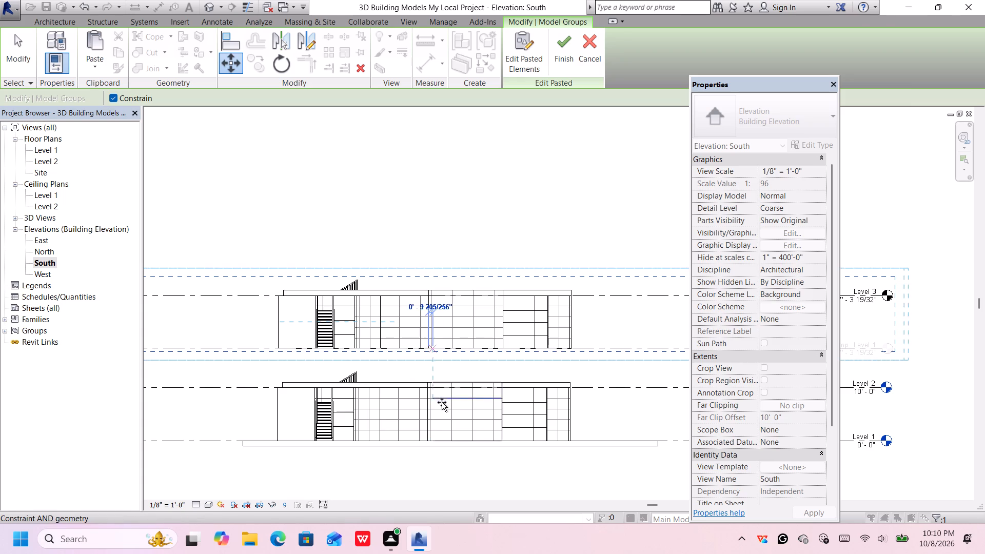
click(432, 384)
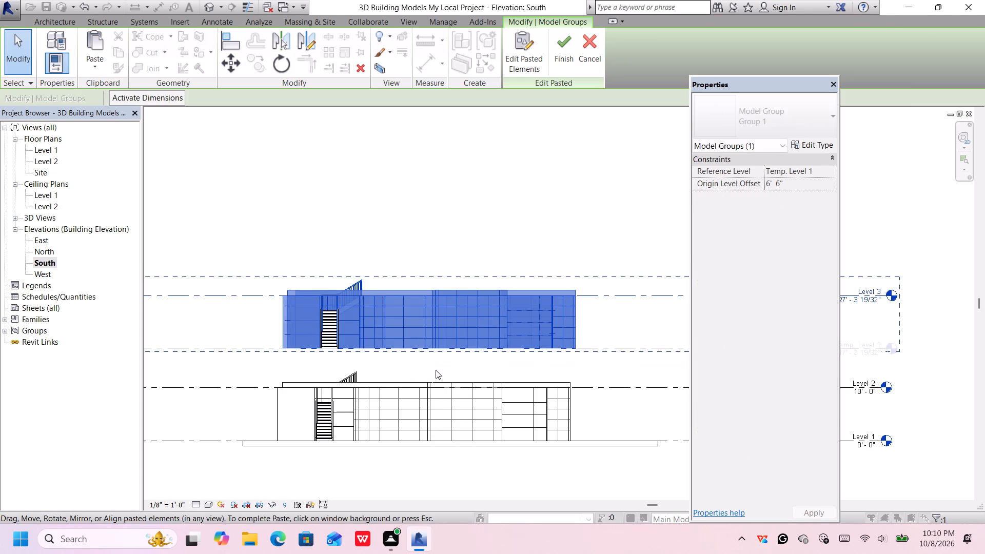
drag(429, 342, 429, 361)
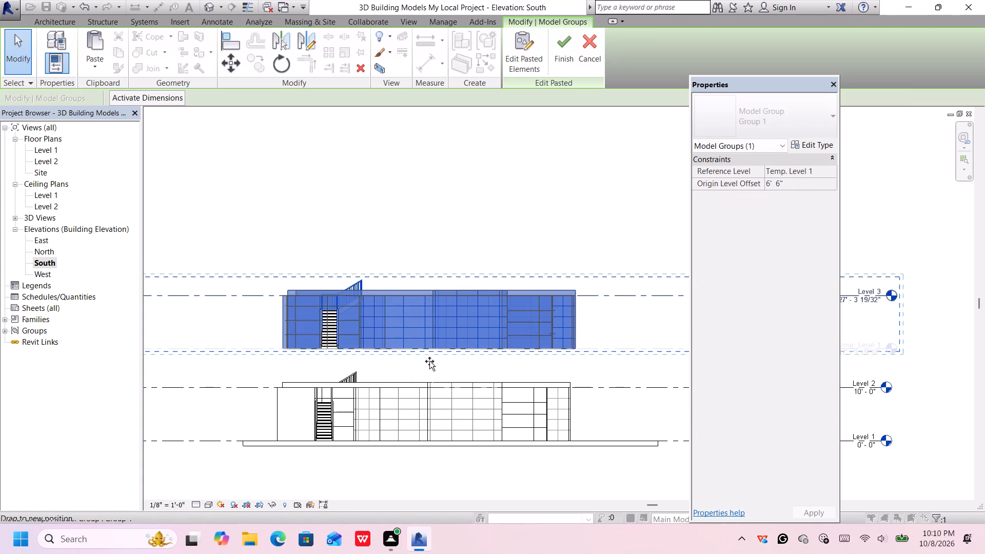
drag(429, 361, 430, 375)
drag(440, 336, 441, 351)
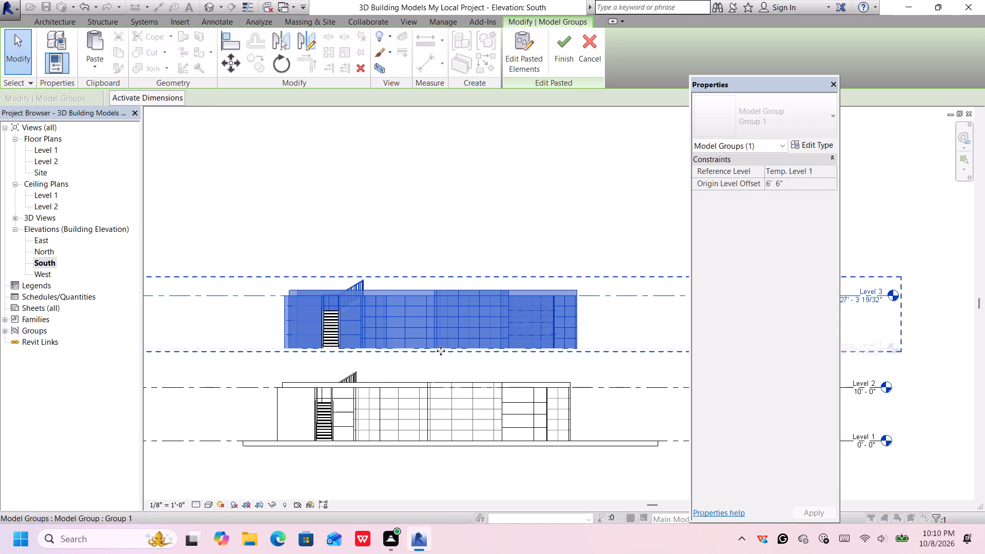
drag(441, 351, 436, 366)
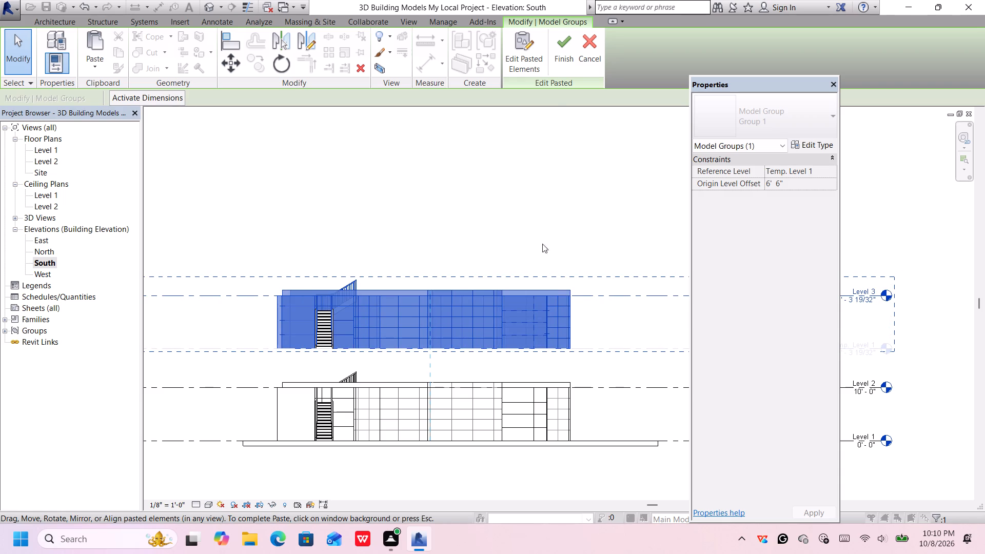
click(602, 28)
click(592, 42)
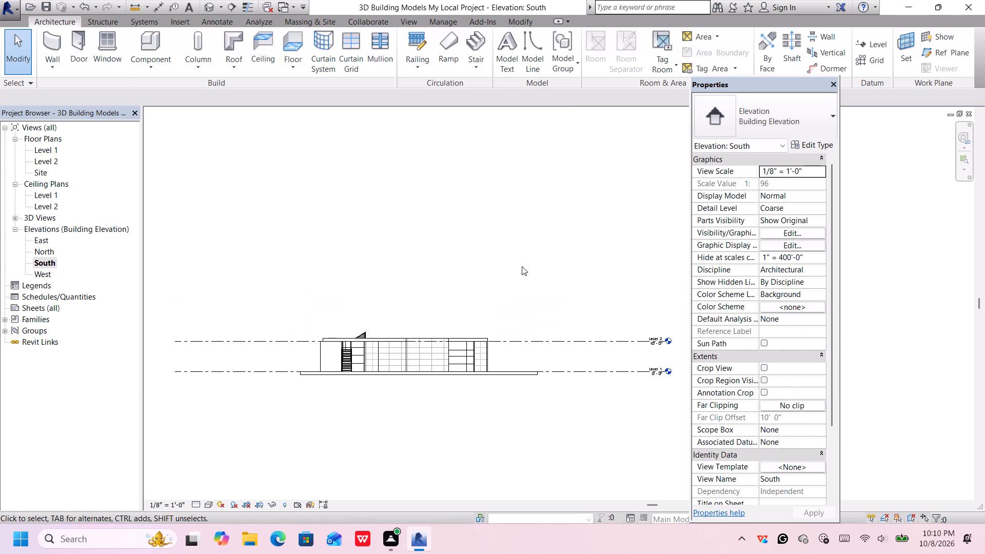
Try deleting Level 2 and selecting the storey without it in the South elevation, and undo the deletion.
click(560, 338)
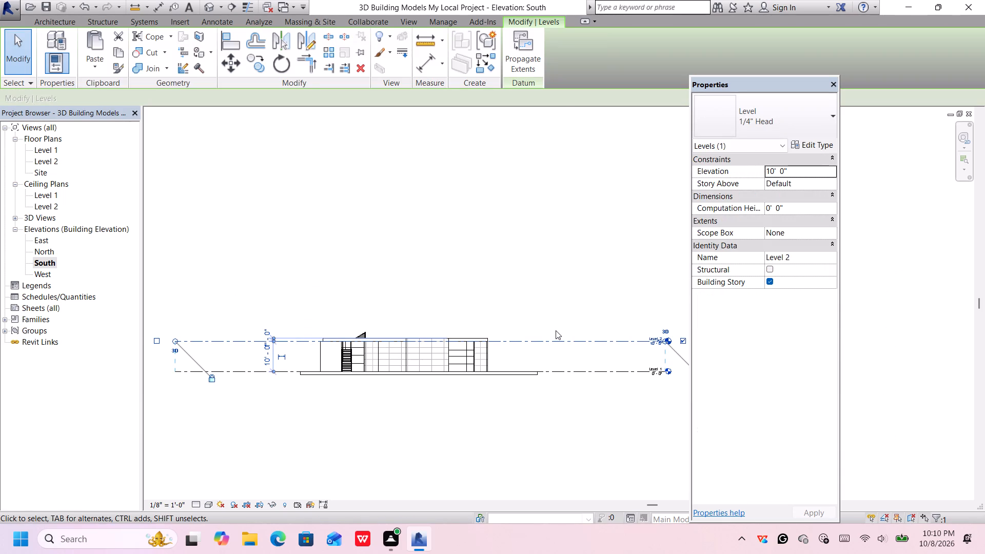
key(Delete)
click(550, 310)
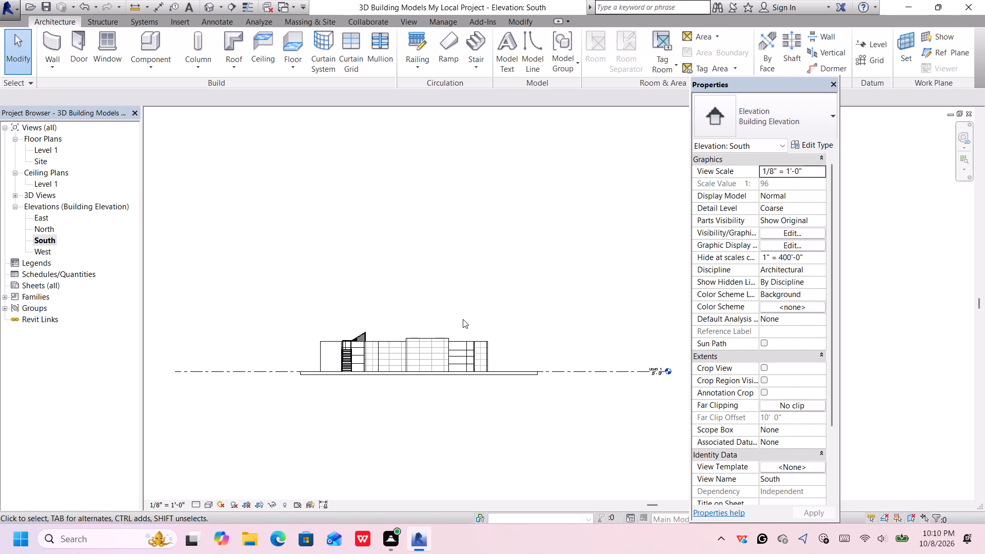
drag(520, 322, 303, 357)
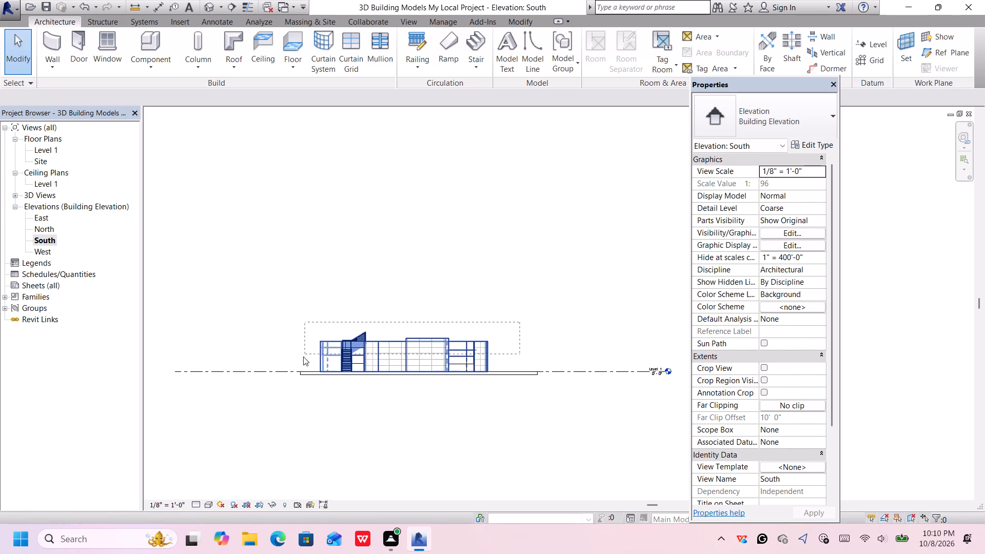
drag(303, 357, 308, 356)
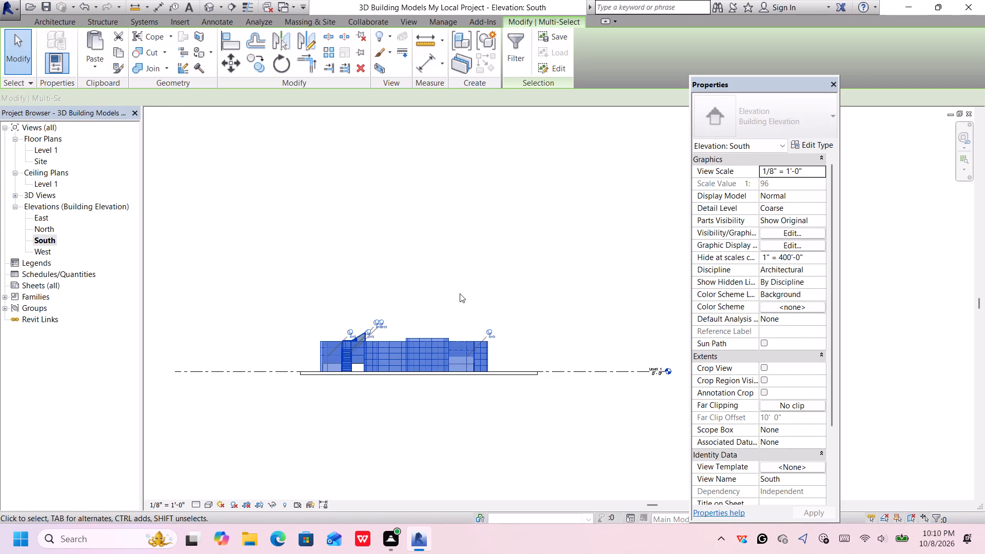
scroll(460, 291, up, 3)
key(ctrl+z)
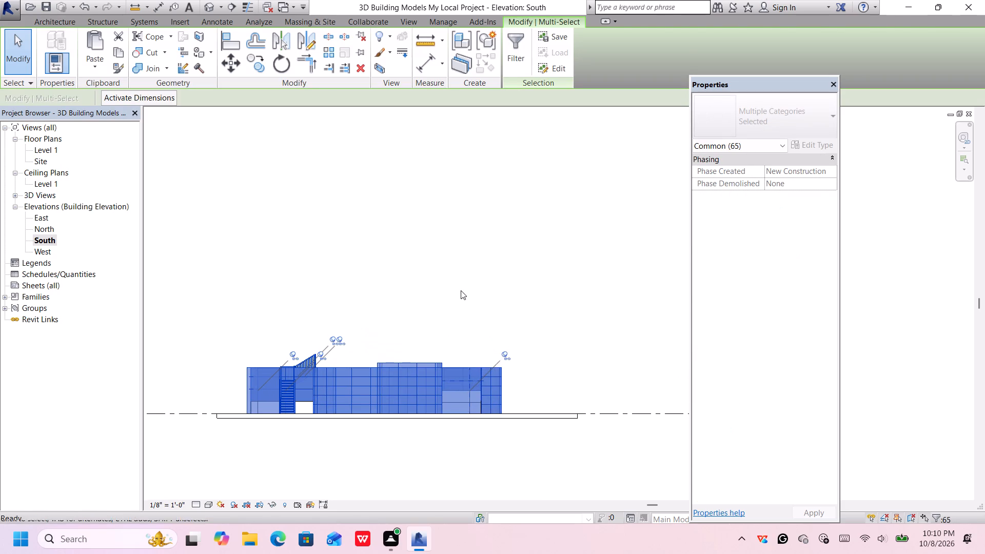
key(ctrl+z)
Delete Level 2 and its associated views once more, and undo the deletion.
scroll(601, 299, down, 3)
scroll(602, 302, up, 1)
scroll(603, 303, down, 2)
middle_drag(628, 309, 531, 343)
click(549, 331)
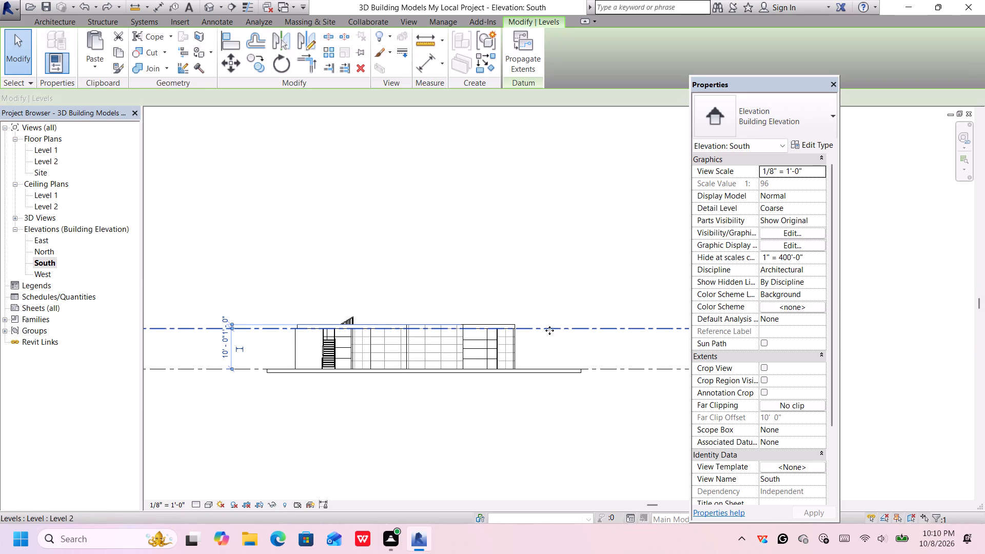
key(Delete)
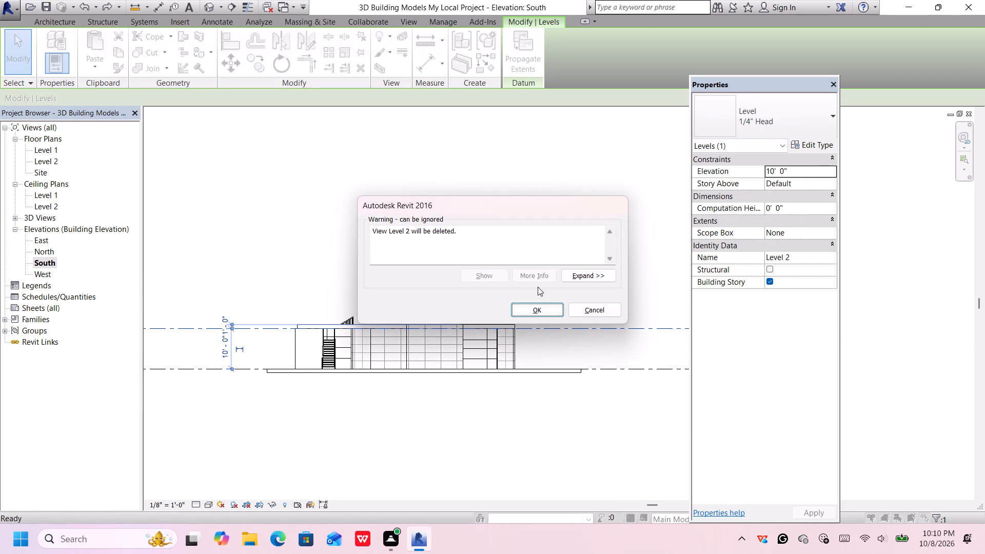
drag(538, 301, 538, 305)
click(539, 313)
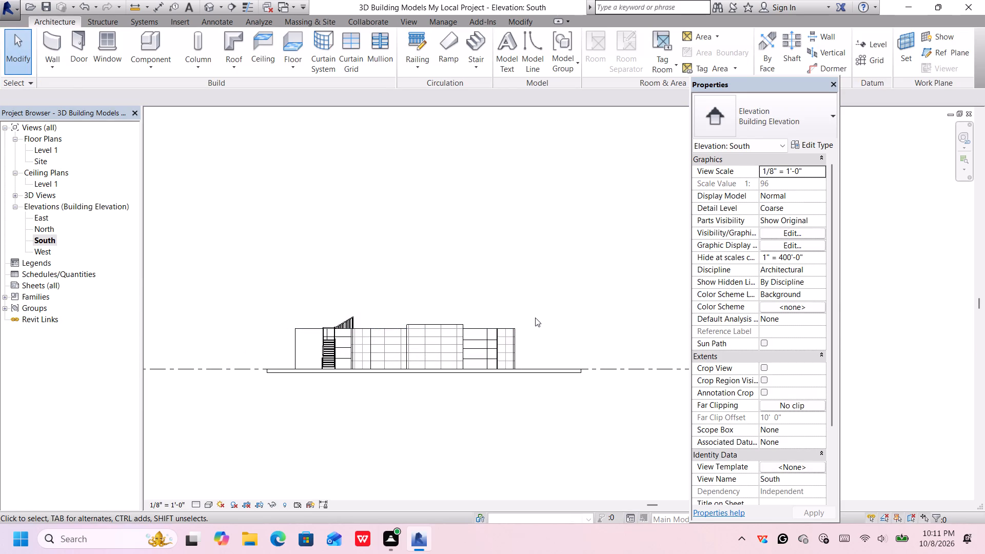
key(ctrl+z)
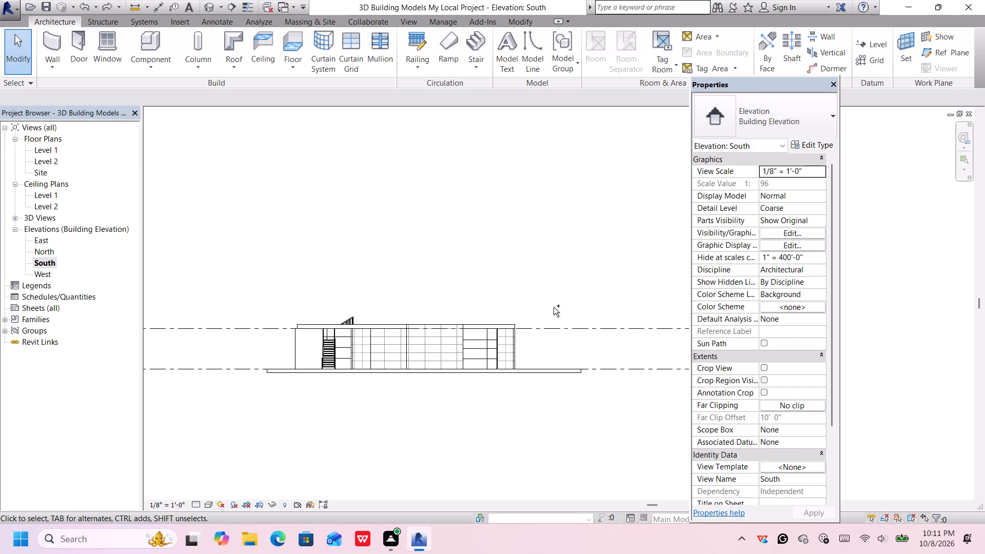
In the 3D view, select the whole storey without the ground slab and create a model group named flo.
scroll(555, 305, up, 2)
scroll(555, 305, down, 4)
middle_drag(555, 314, 540, 348)
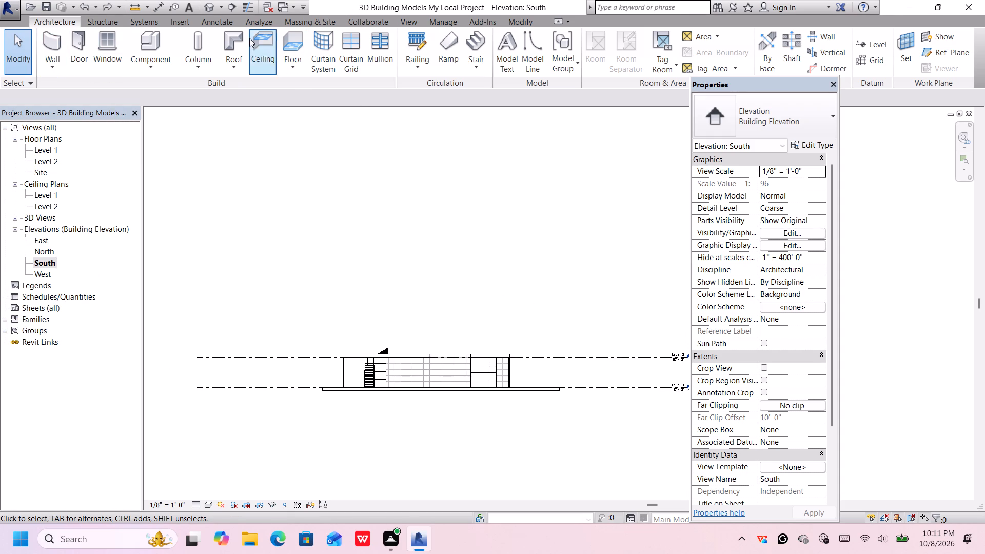
click(202, 7)
click(204, 6)
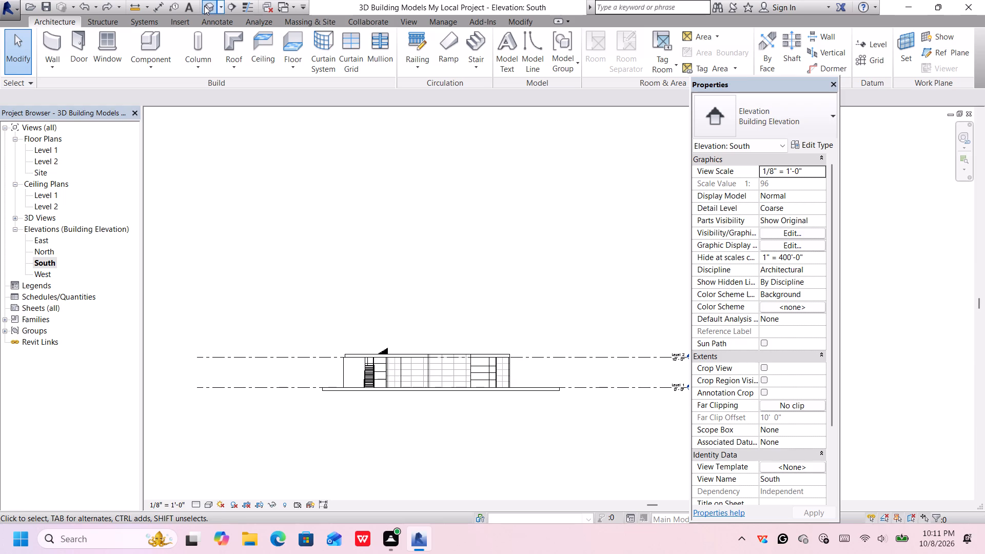
scroll(428, 201, down, 4)
scroll(428, 206, up, 1)
middle_drag(435, 202, 306, 268)
scroll(432, 201, down, 2)
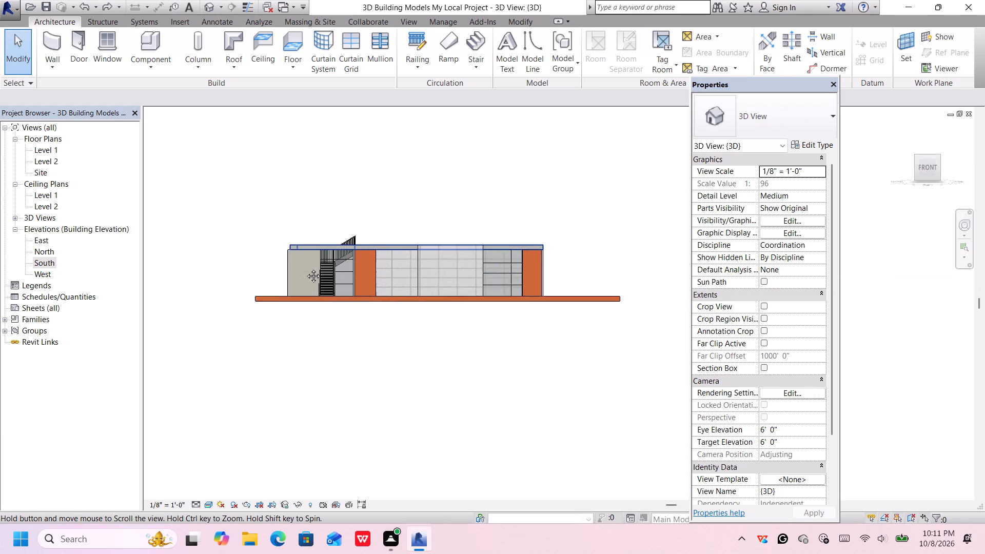
middle_drag(306, 268, 292, 285)
scroll(321, 293, down, 1)
scroll(425, 280, up, 2)
scroll(486, 250, up, 1)
middle_drag(487, 250, 496, 250)
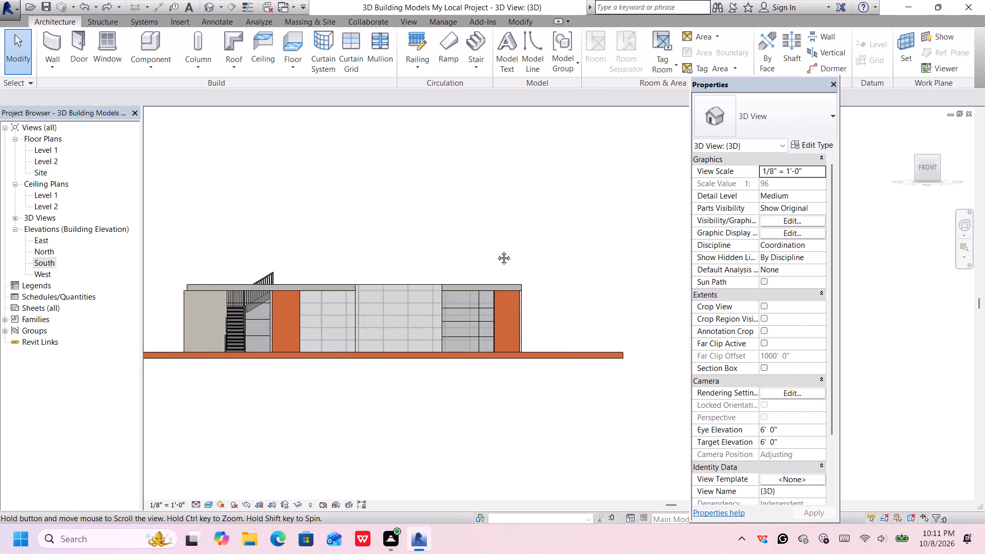
middle_drag(496, 250, 576, 251)
drag(639, 258, 209, 324)
middle_click(416, 244)
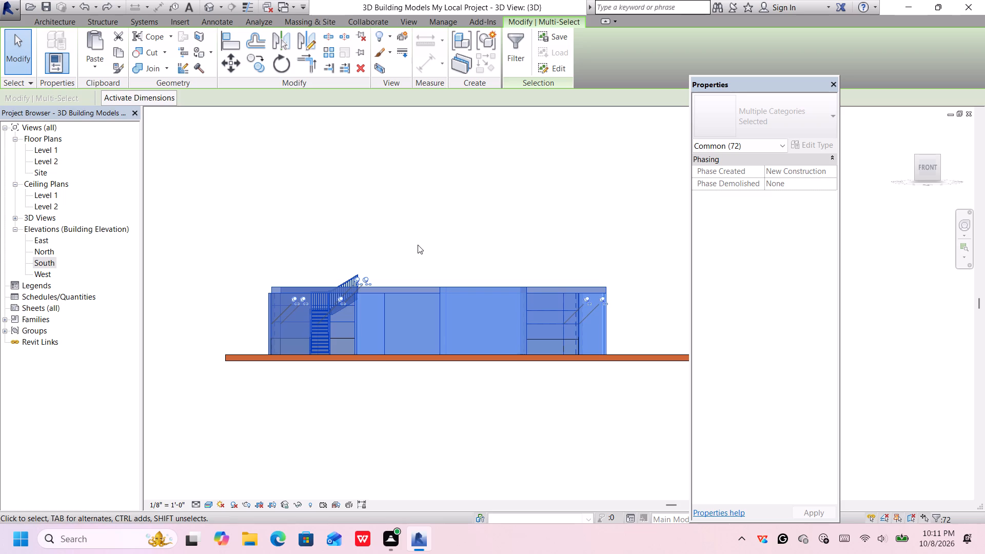
click(480, 34)
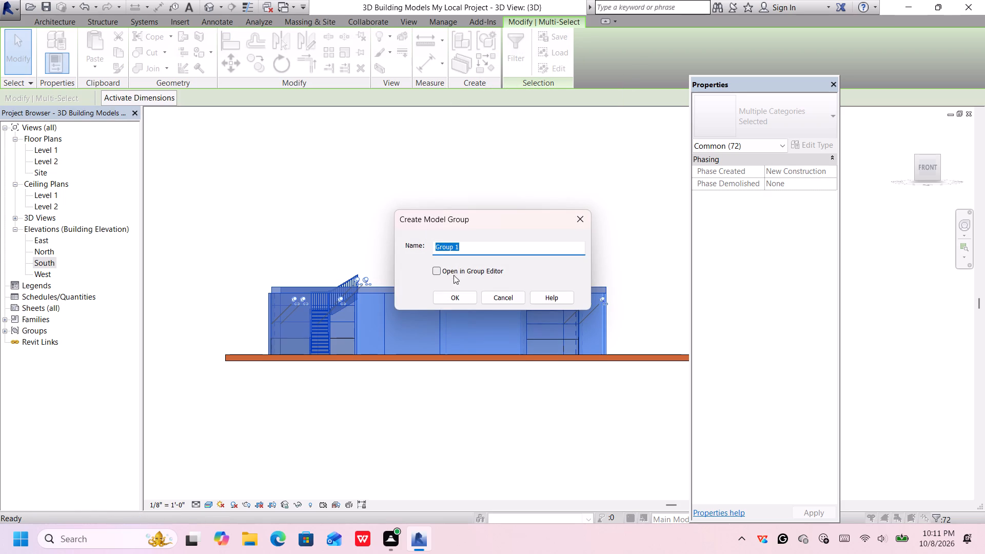
click(476, 240)
key(BackSpace)
text(fllo)
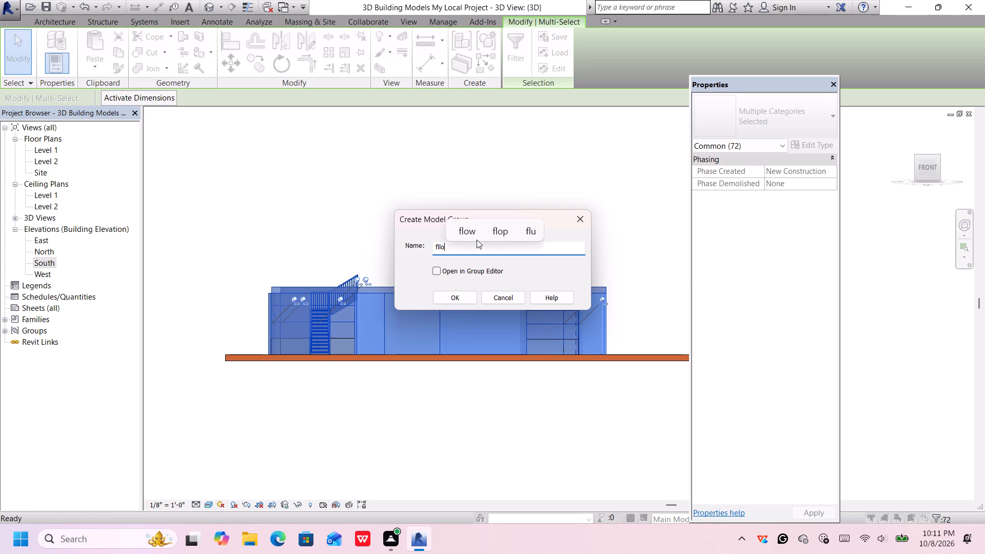
key(BackSpace)
key(BackSpace)
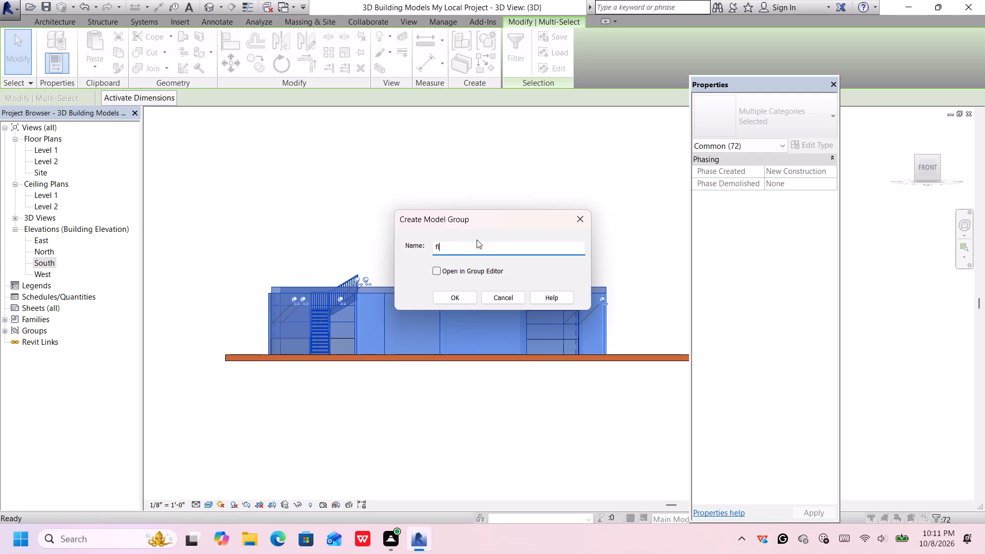
key(o)
key(Return)
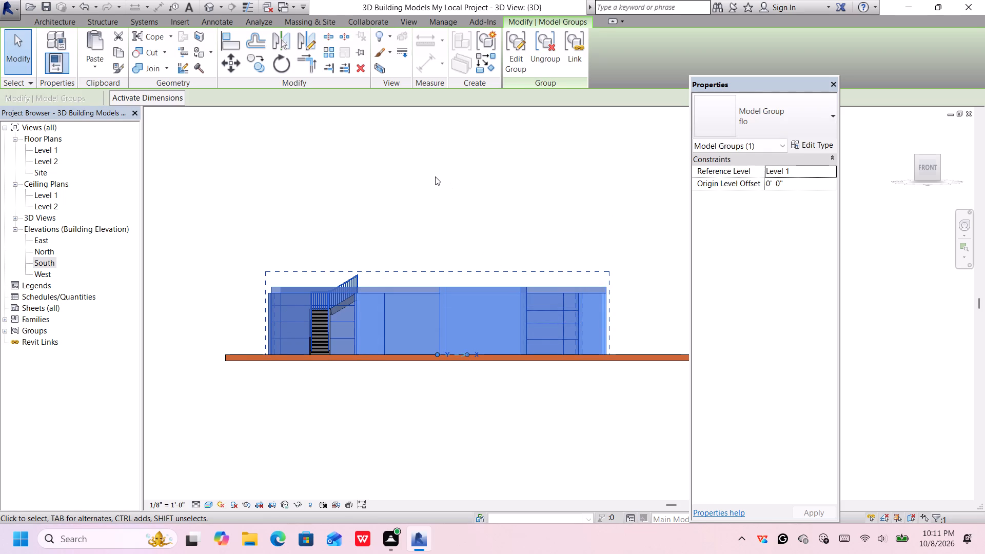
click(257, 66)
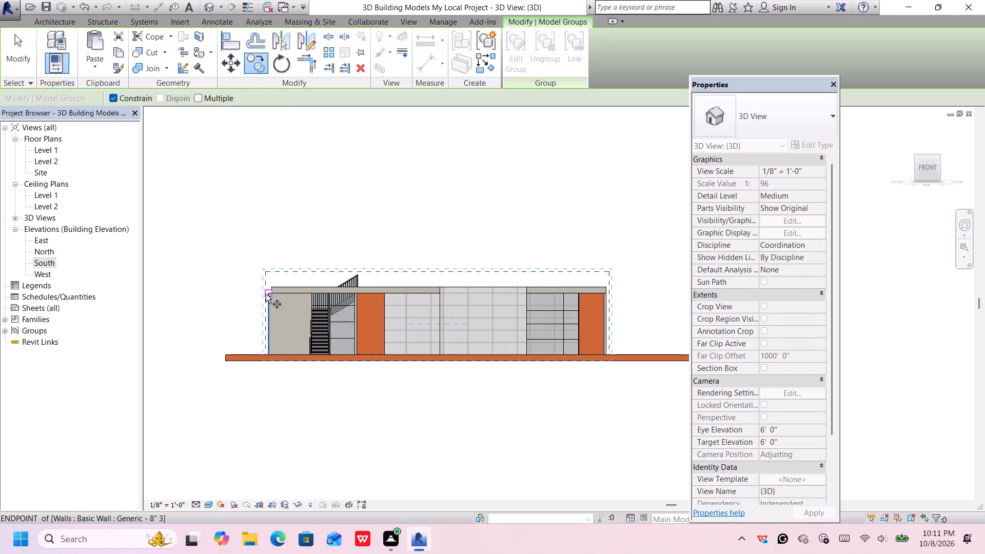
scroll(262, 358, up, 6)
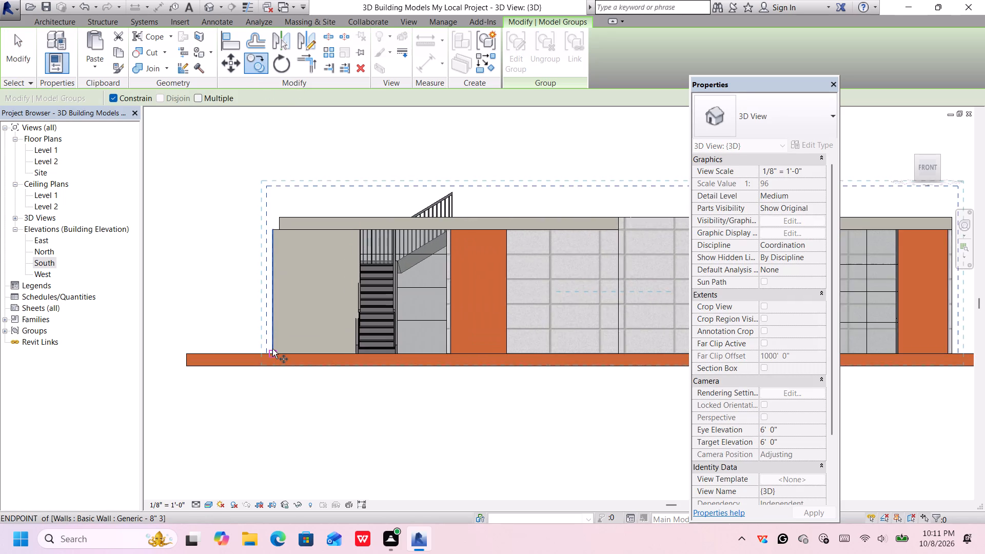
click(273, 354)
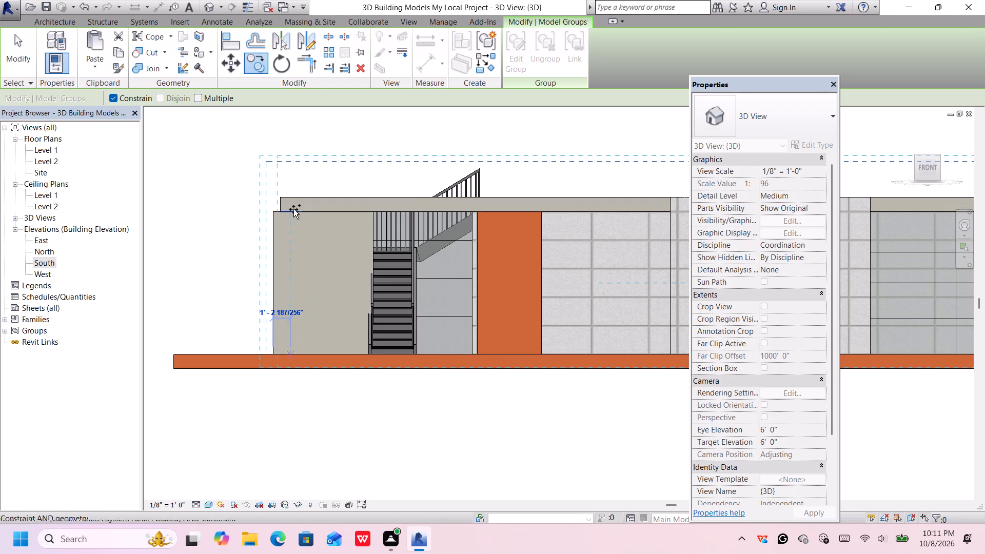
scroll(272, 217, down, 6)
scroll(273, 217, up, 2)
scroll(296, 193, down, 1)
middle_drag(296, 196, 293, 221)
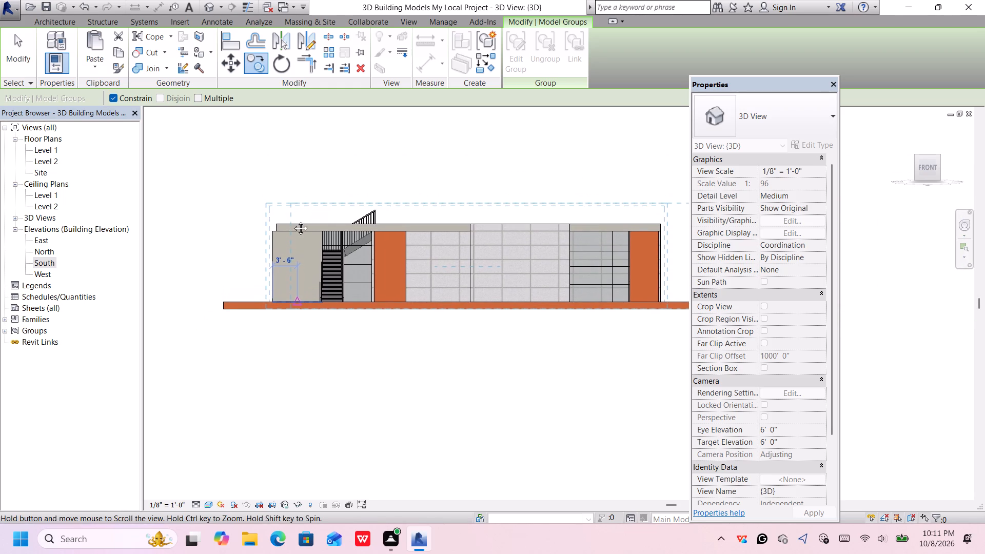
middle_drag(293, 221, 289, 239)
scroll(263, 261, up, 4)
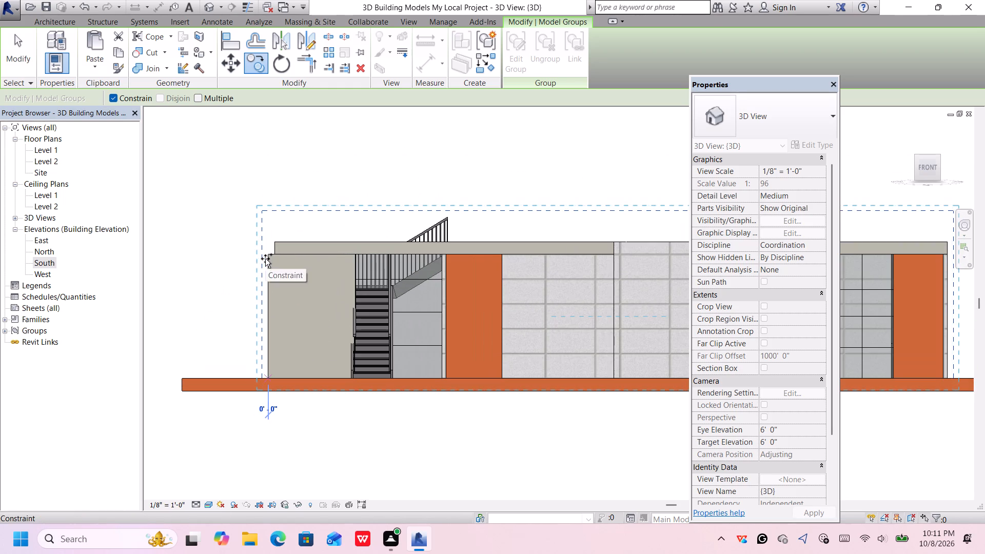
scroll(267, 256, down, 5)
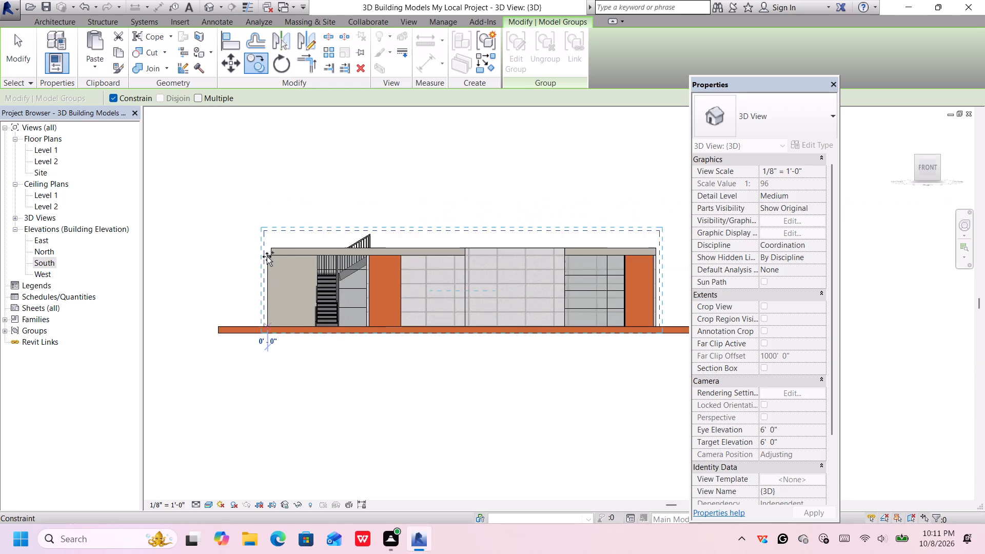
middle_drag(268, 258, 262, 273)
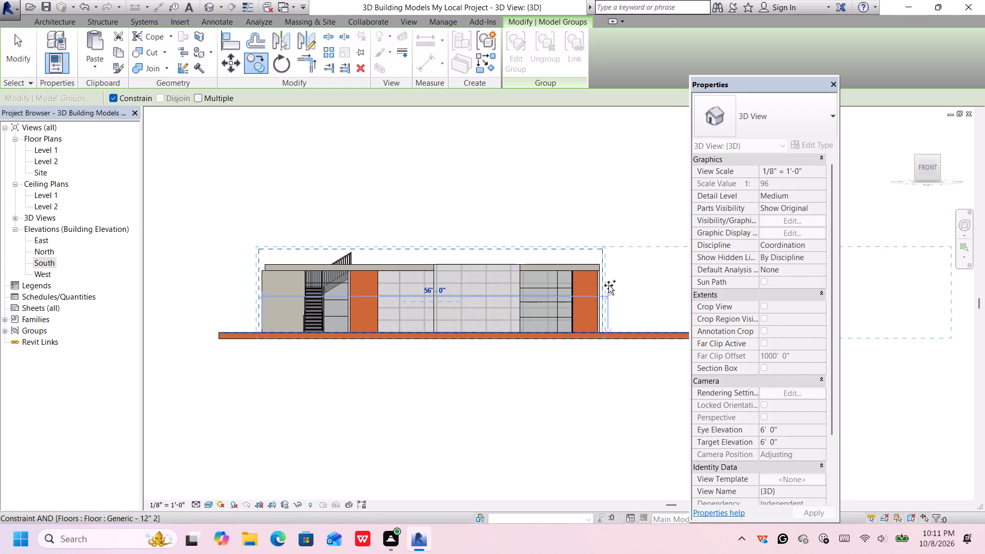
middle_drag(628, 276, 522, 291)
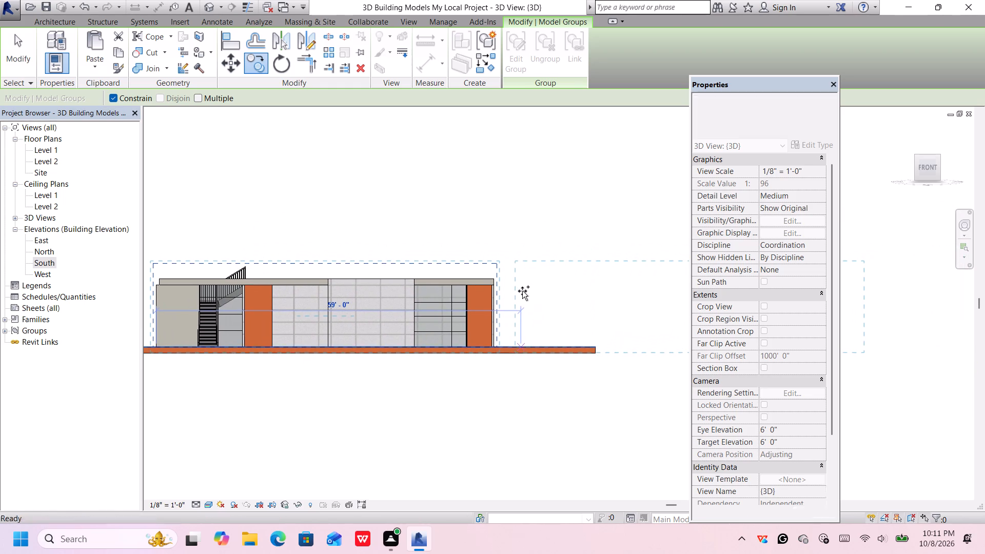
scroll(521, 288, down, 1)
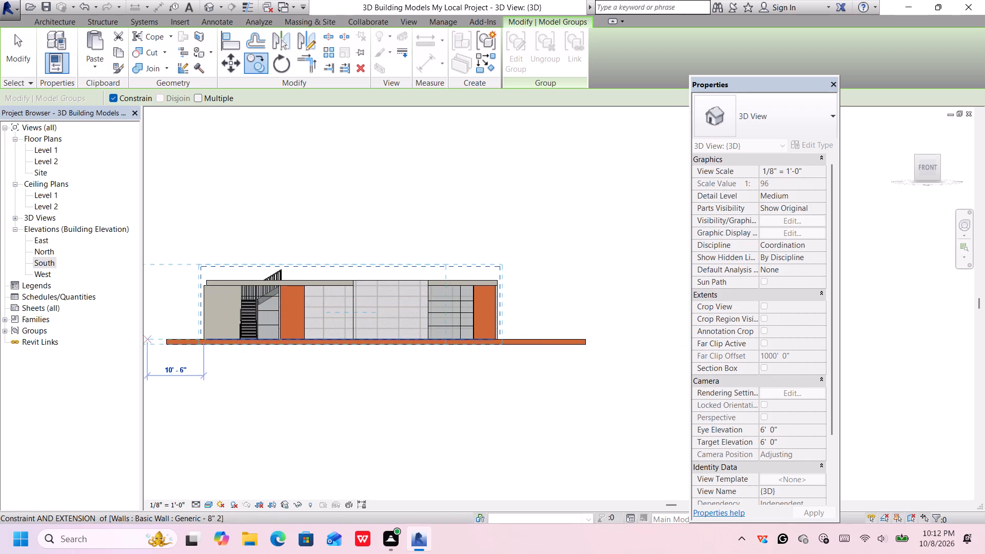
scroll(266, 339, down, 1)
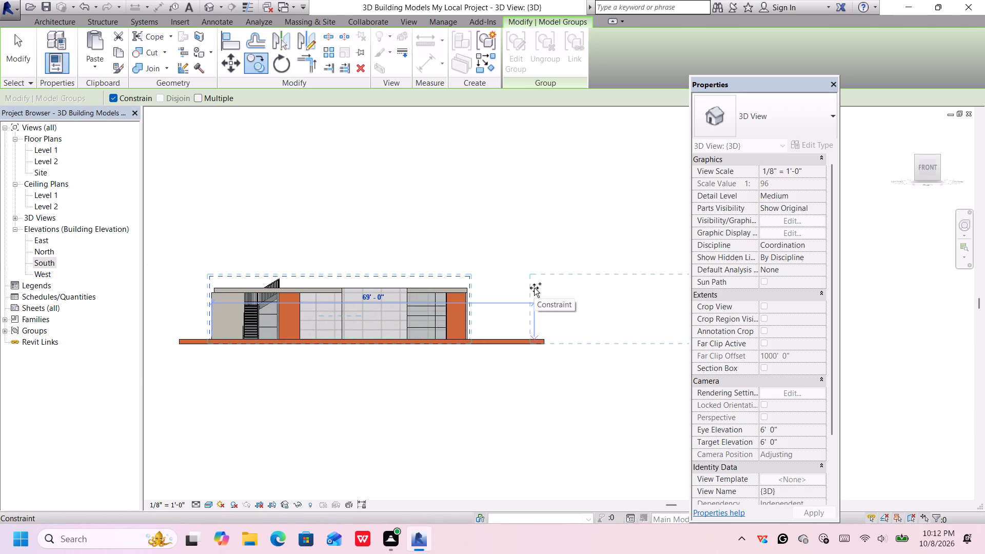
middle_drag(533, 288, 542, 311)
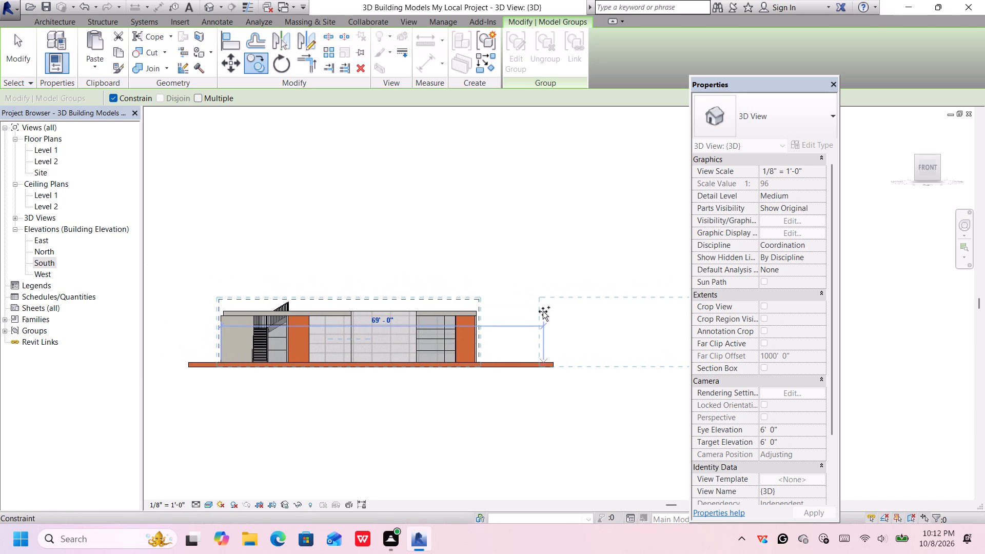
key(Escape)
In the South elevation, place a new level 10' above Level 2, ending in line with the existing level heads.
scroll(517, 292, down, 1)
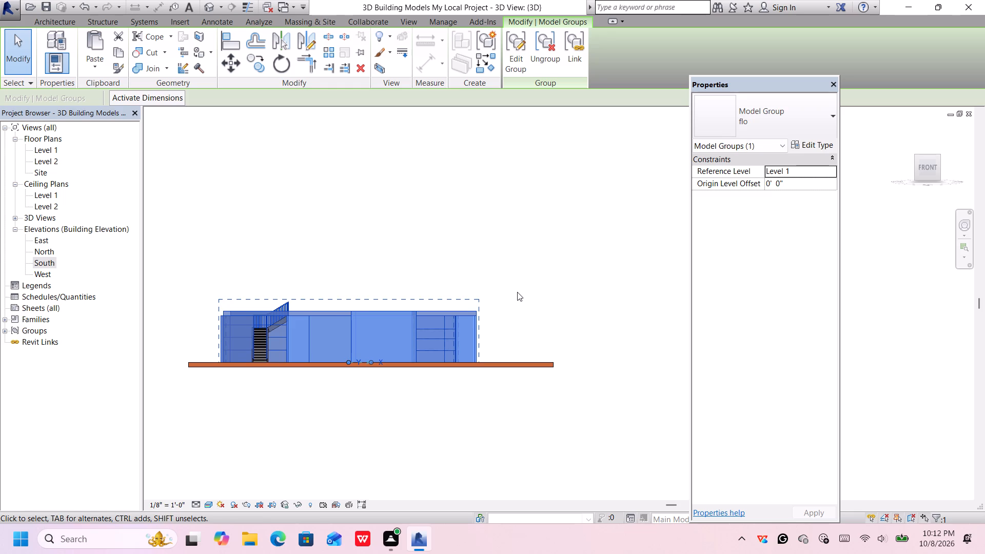
middle_drag(517, 292, 528, 310)
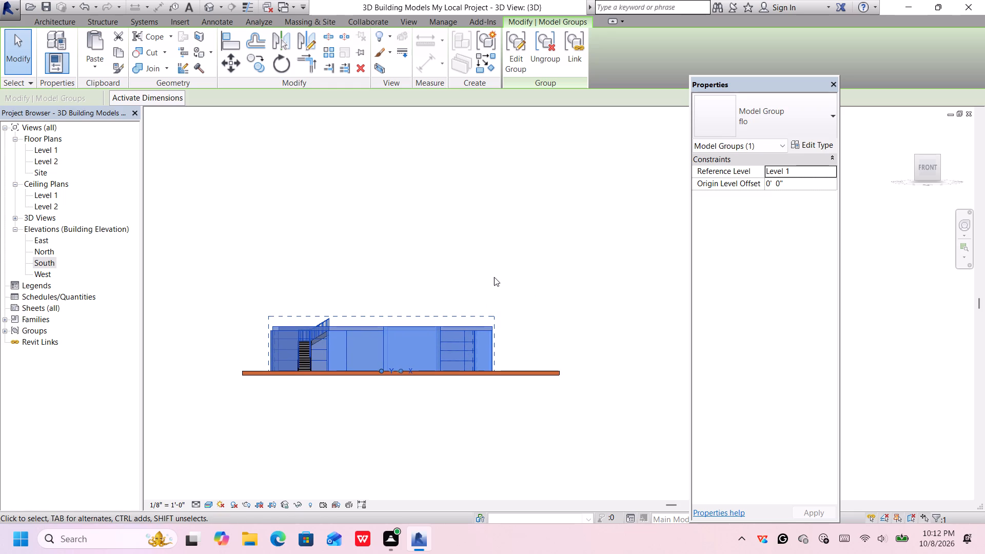
middle_drag(569, 299, 545, 312)
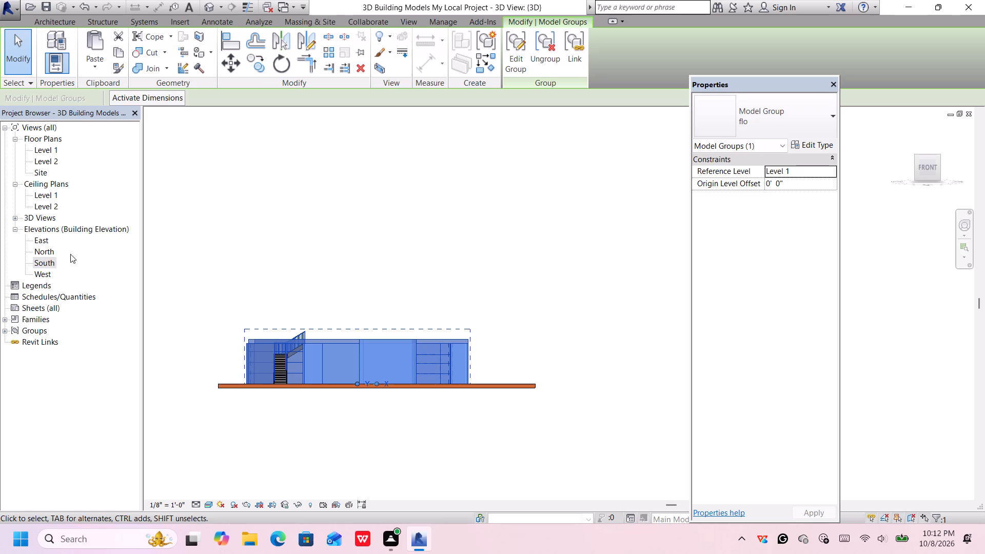
double_click(39, 263)
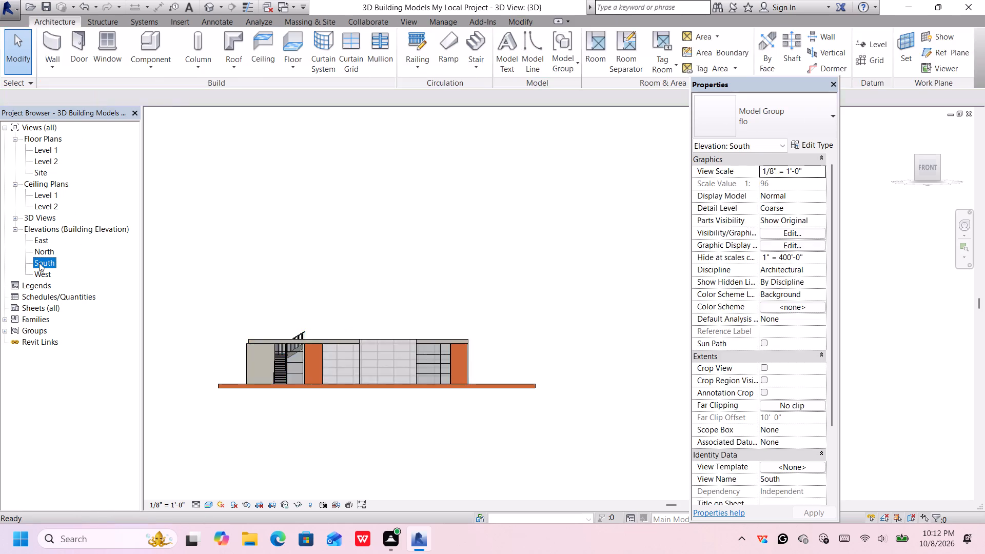
middle_drag(449, 281, 414, 271)
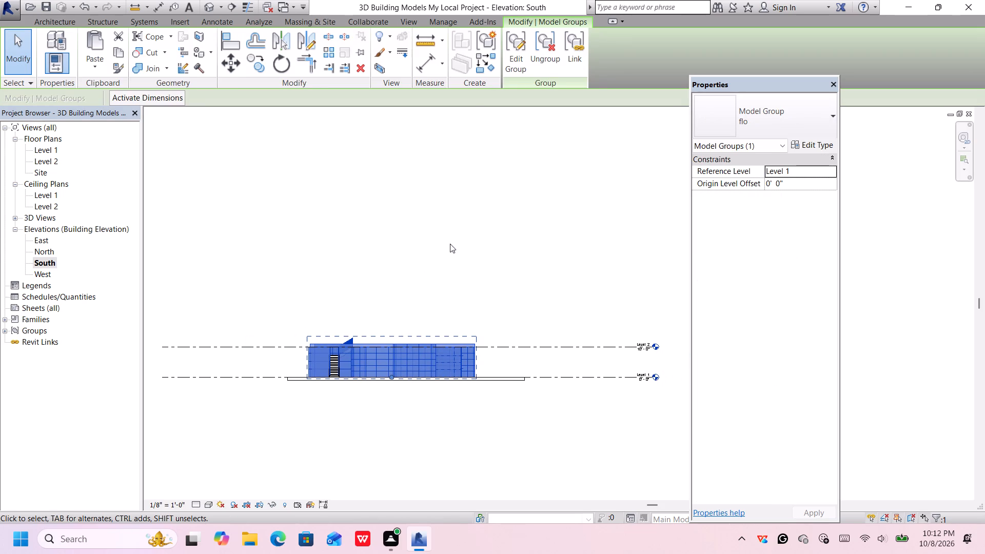
click(74, 19)
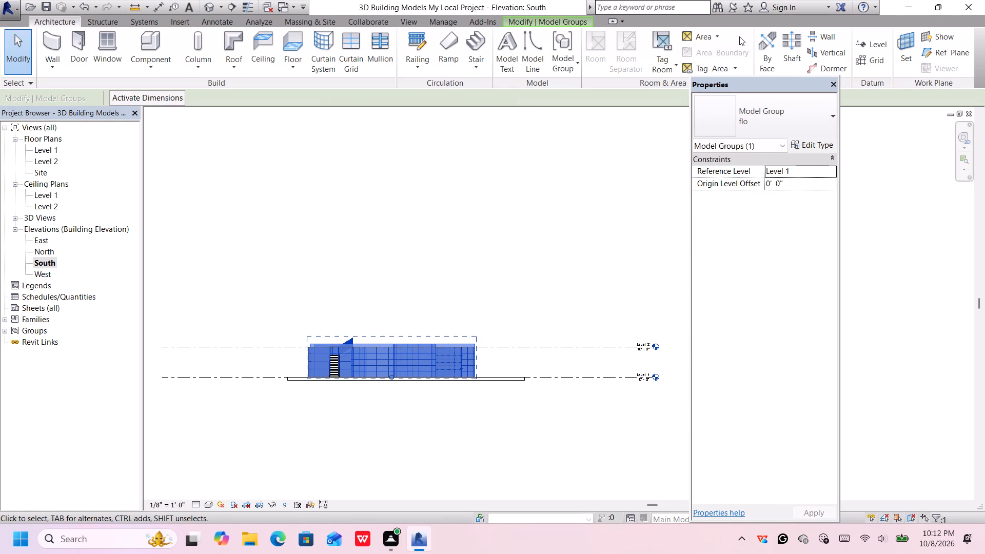
click(878, 39)
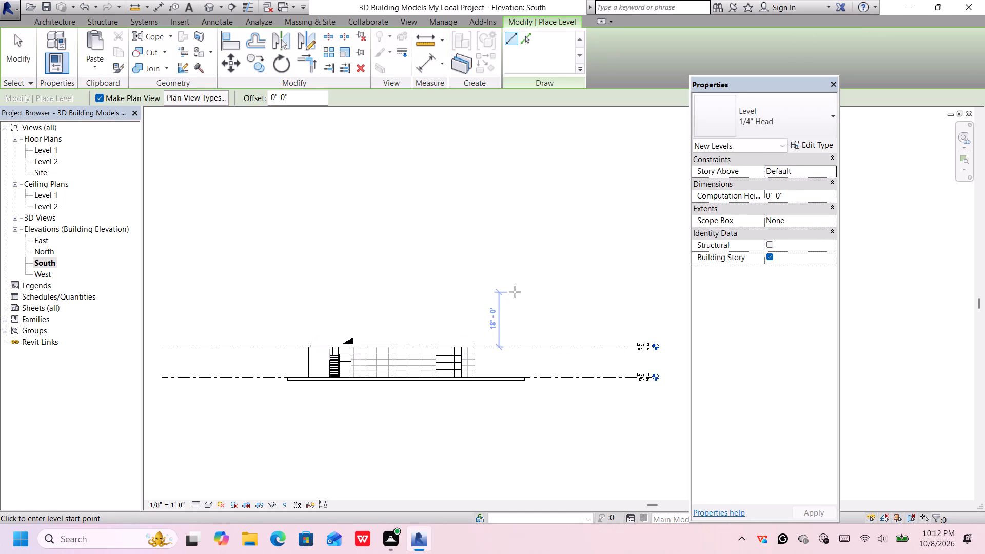
key(1)
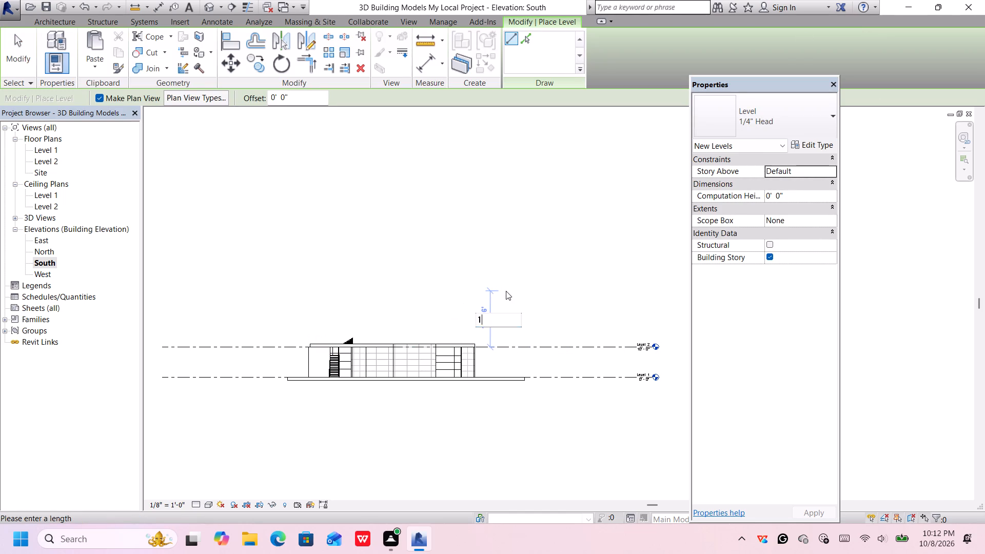
key(0)
key(apostrophe)
key(Return)
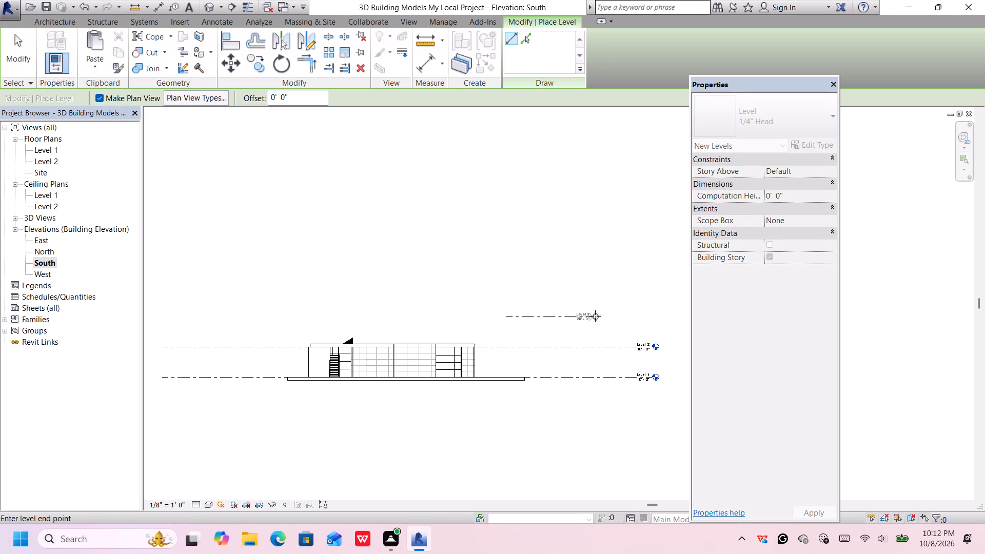
click(651, 322)
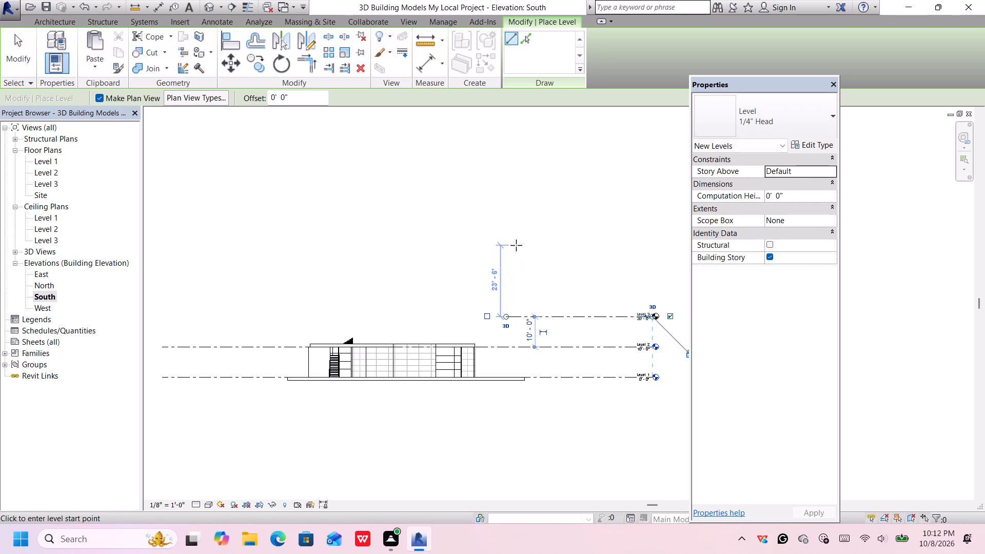
Place two more levels, each 10' above the previous one, with their heads aligned to the levels below.
text(10')
key(Return)
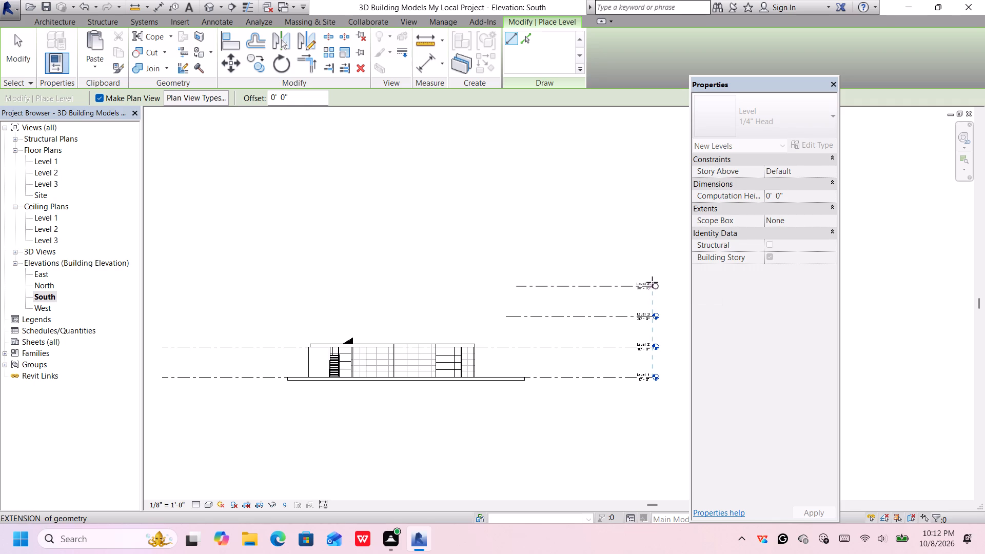
click(654, 287)
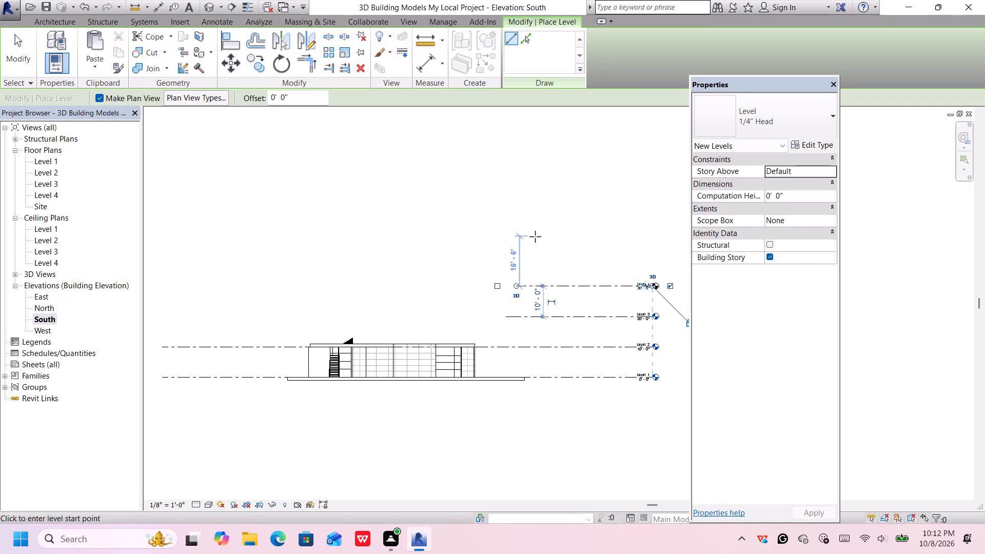
text(10')
key(Return)
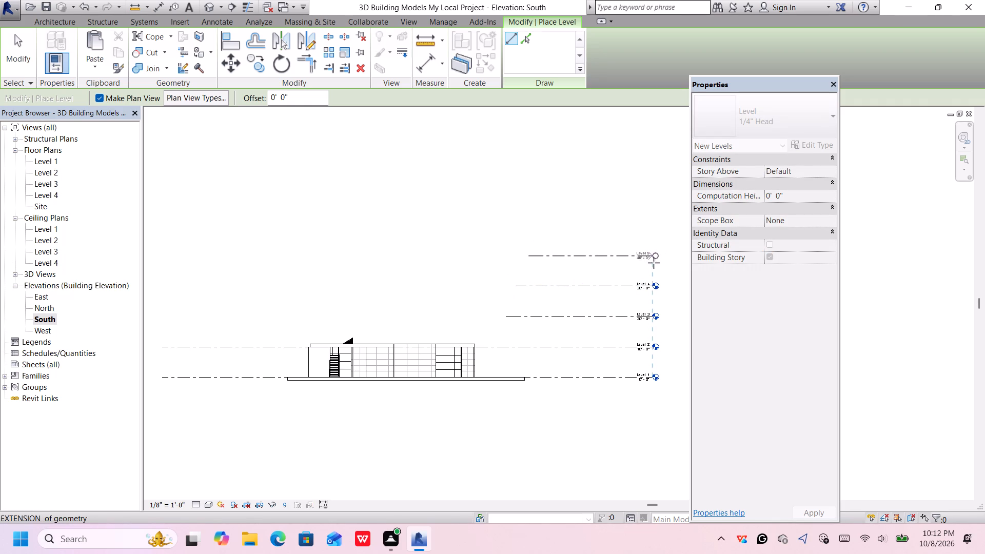
click(653, 263)
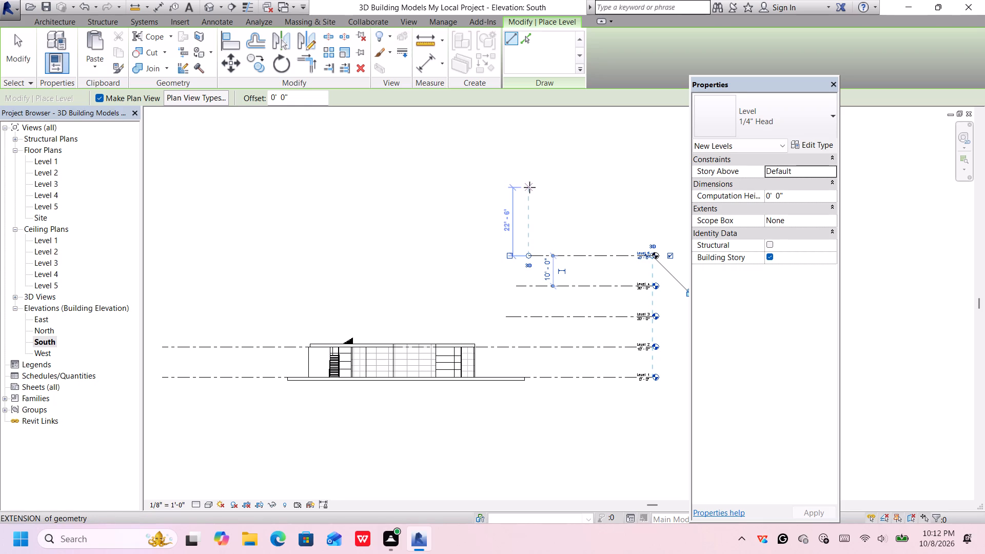
Place two more levels in the South elevation, each 10' above the previous one, starting above Level 5.
key(0)
key(BackSpace)
key(1)
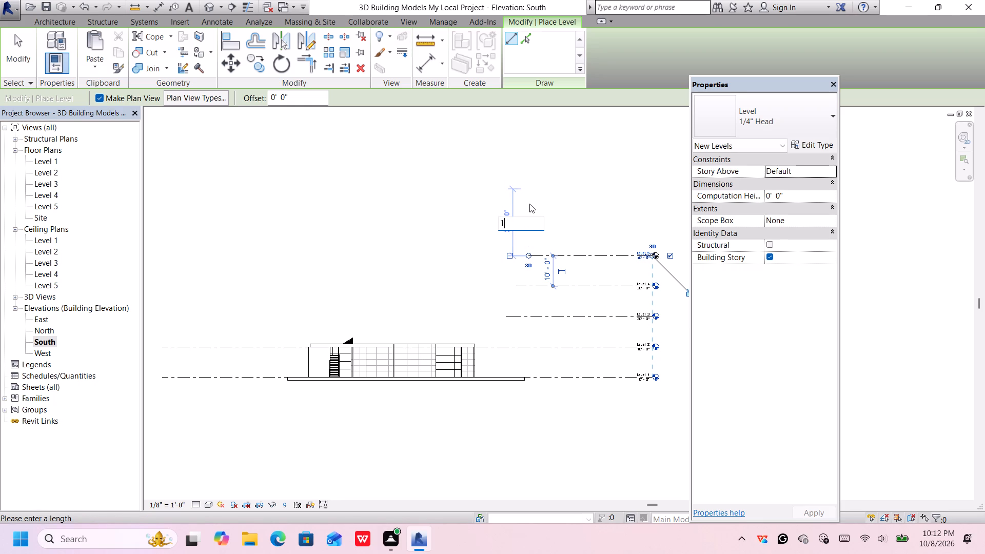
text(0')
key(Return)
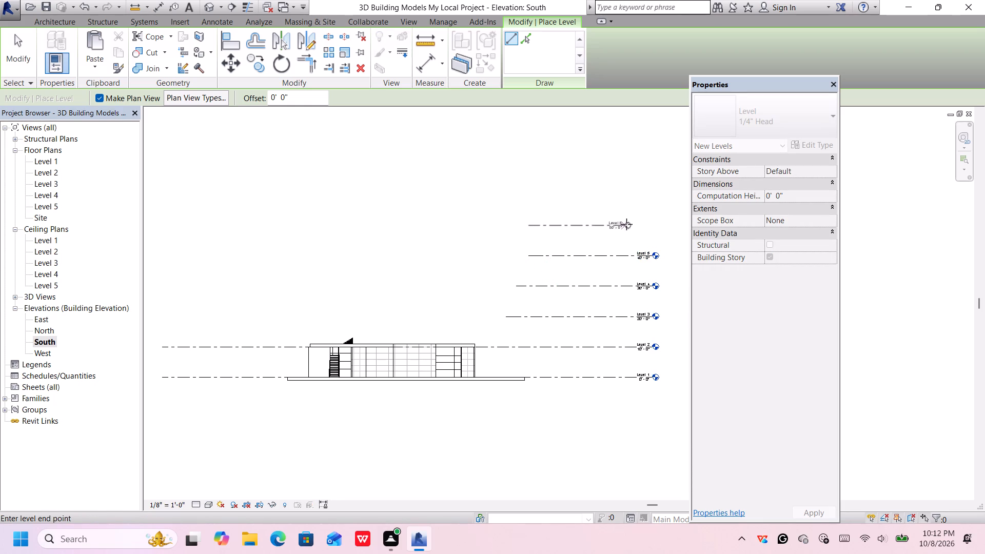
click(651, 224)
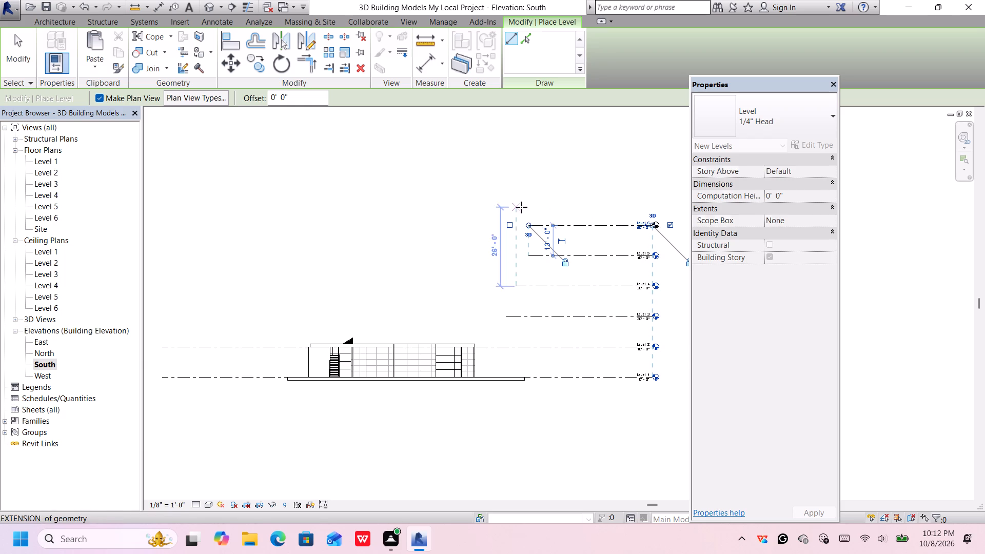
scroll(523, 208, up, 1)
middle_drag(523, 208, 508, 300)
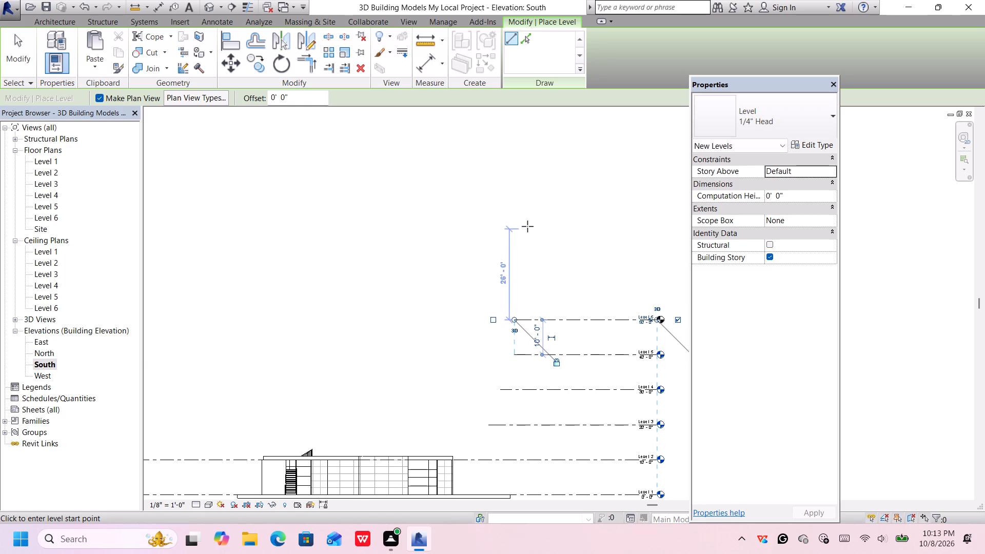
text(10')
key(Return)
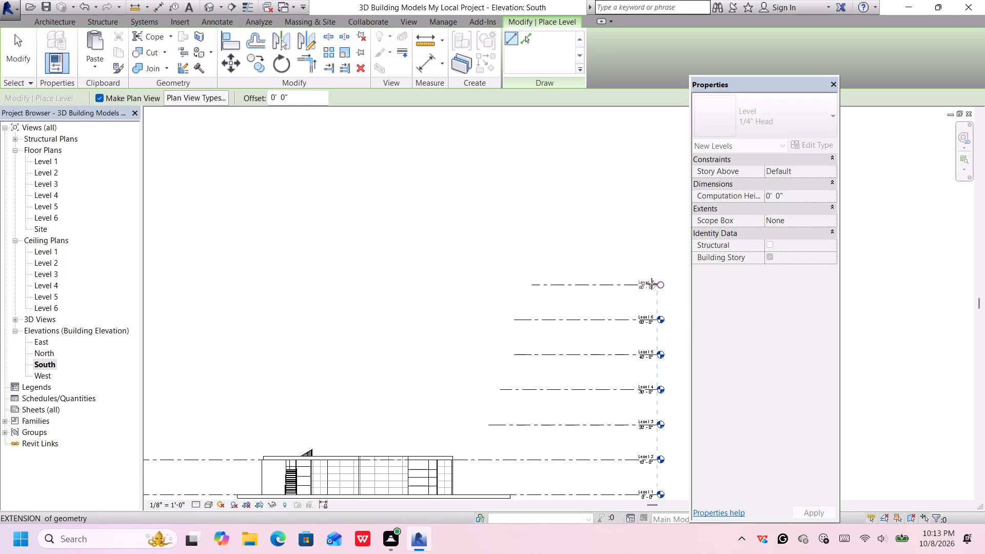
click(651, 286)
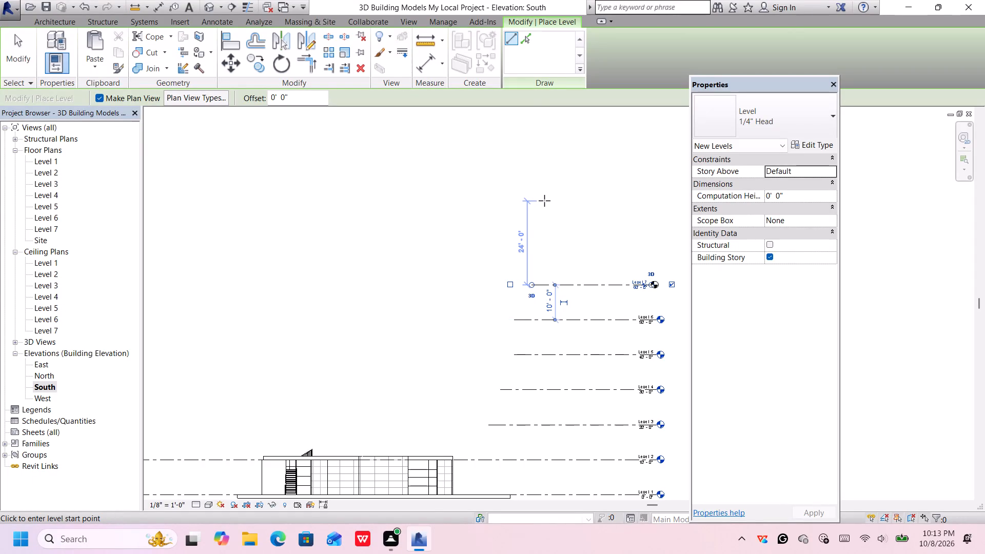
Place another two levels above Level 7, each 10' above the previous one.
text(10)
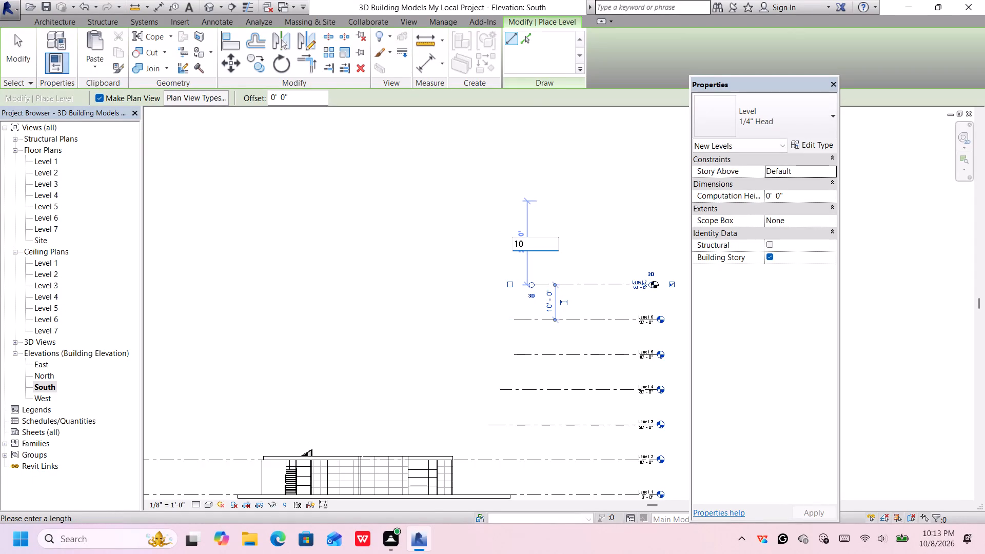
key(apostrophe)
key(Return)
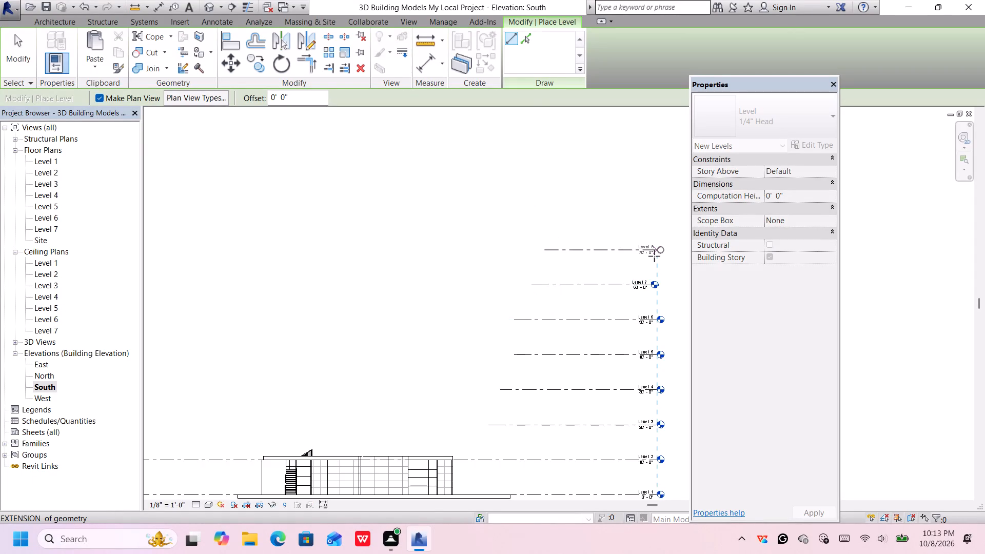
click(654, 259)
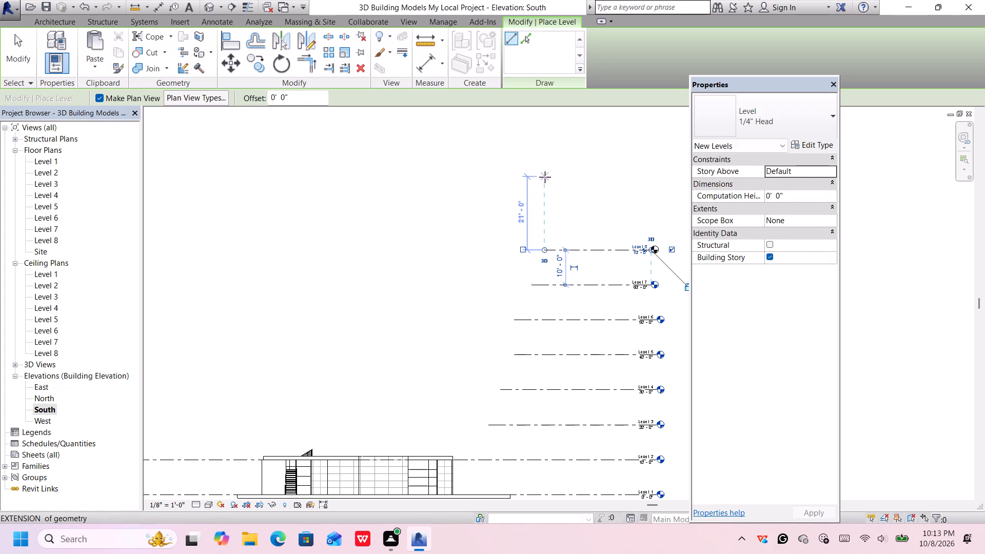
text(10')
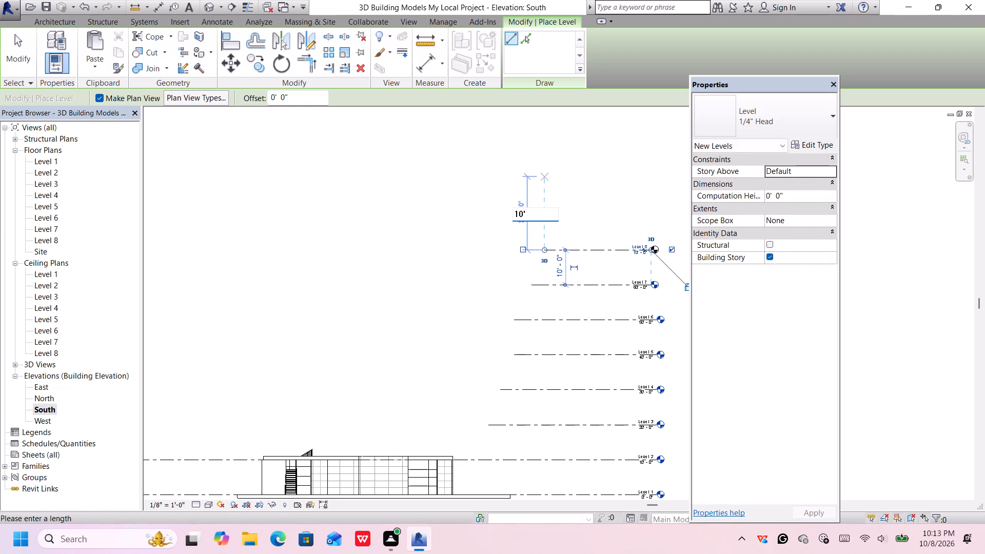
key(Return)
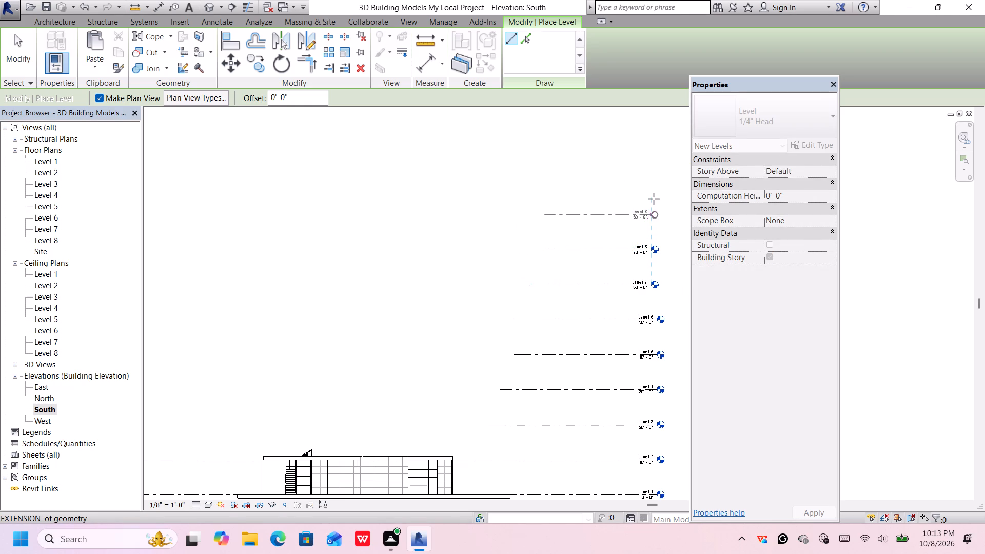
click(654, 199)
Place the topmost level 10' above Level 9 and finish placing levels.
scroll(615, 346, down, 6)
middle_drag(597, 368, 590, 355)
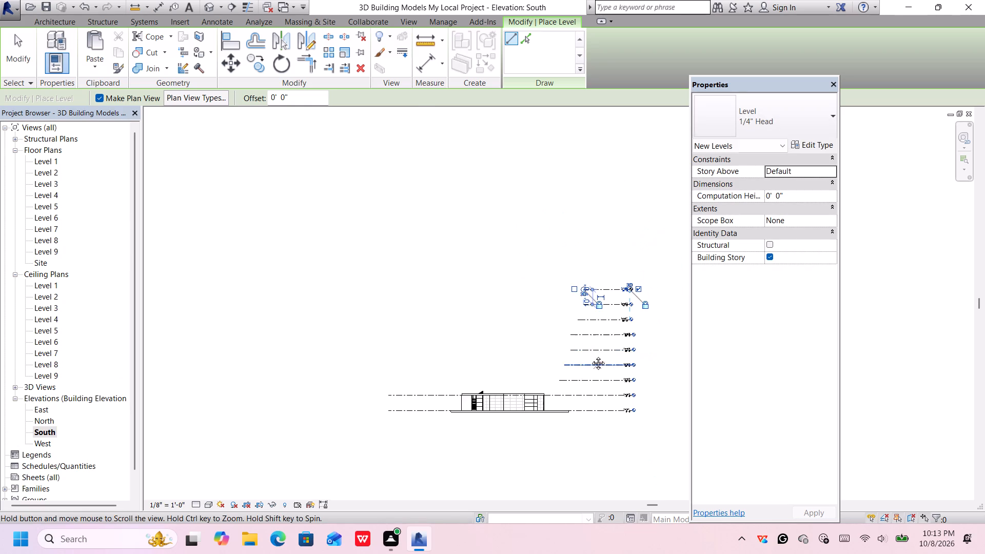
middle_drag(590, 355, 560, 452)
scroll(558, 362, up, 4)
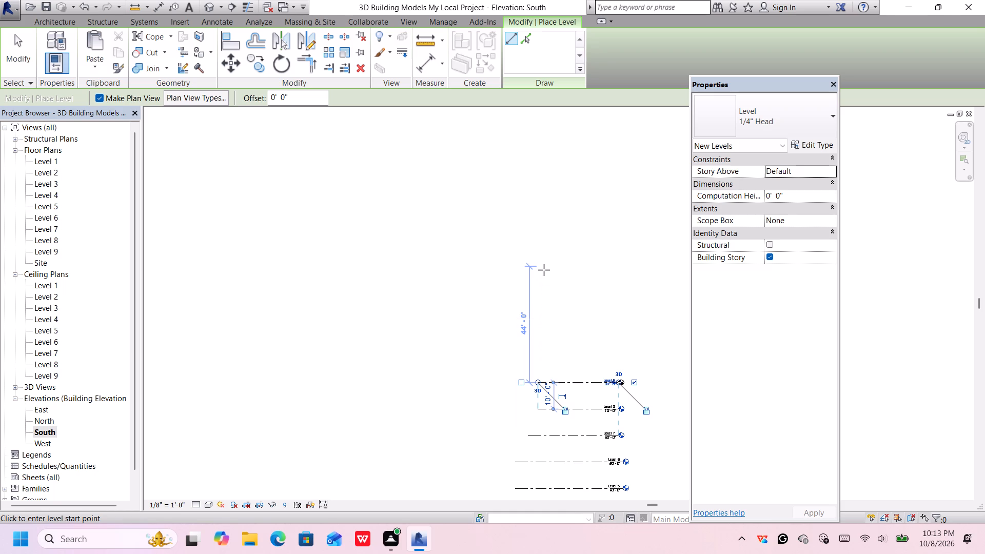
text(10')
key(Return)
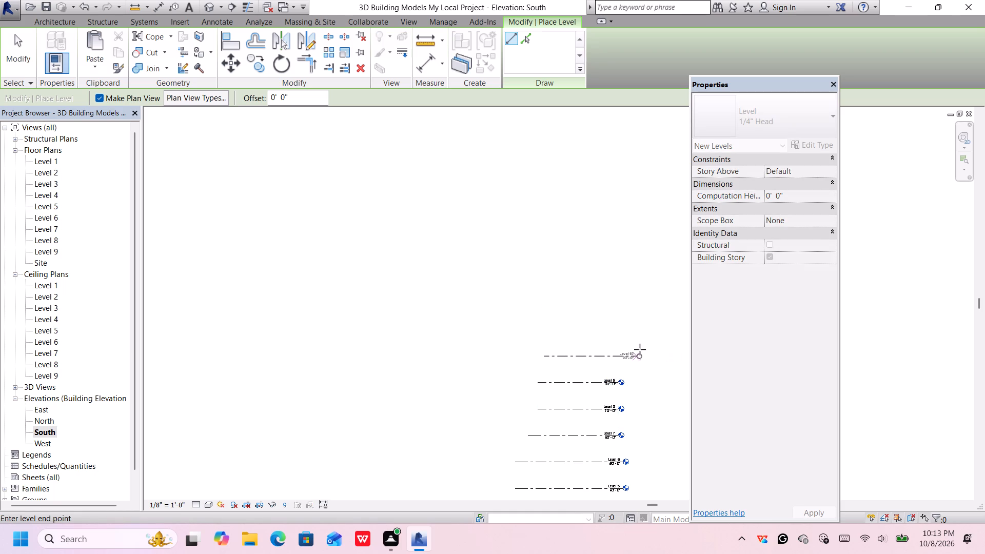
click(621, 360)
scroll(596, 426, down, 7)
middle_drag(615, 458, 622, 390)
middle_drag(617, 428, 620, 402)
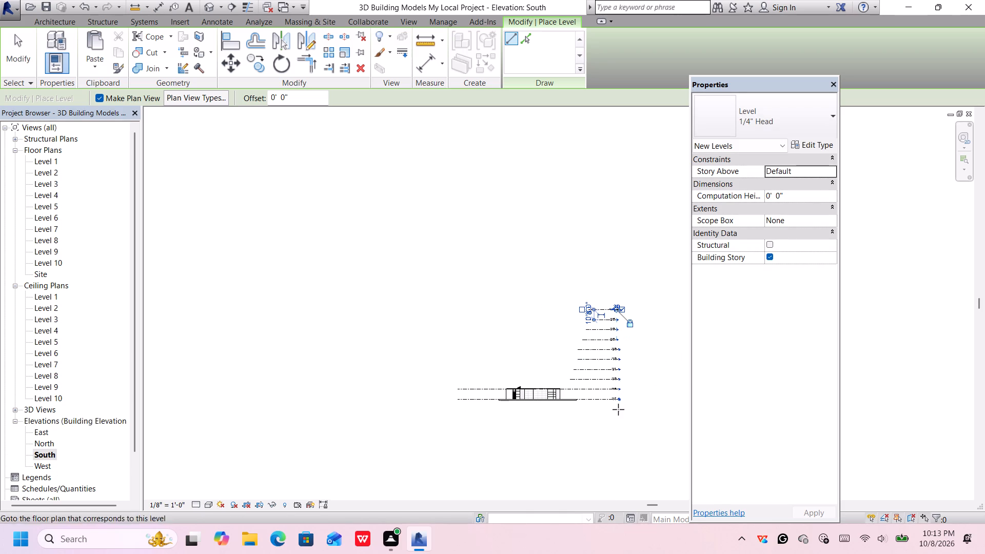
key(Return)
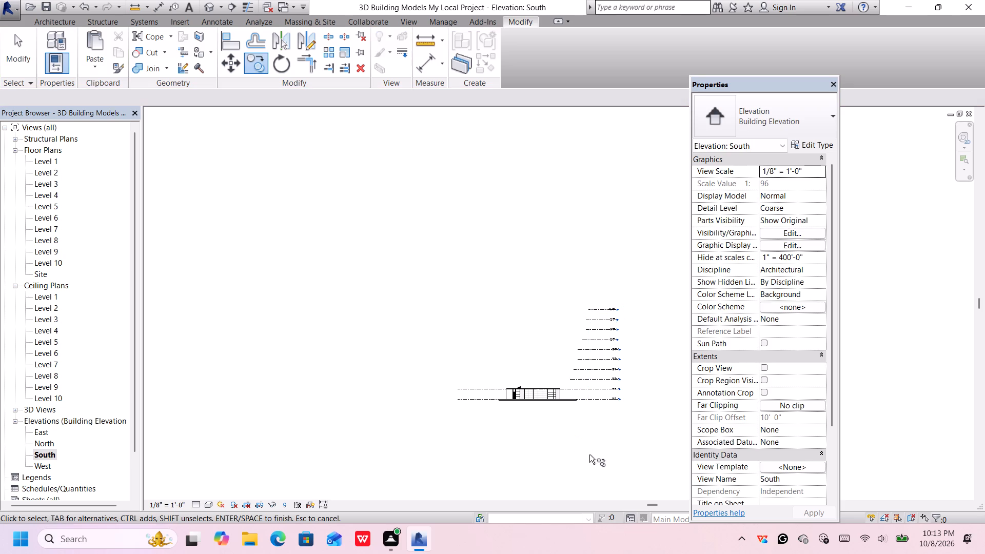
scroll(575, 438, up, 2)
middle_drag(553, 431, 557, 446)
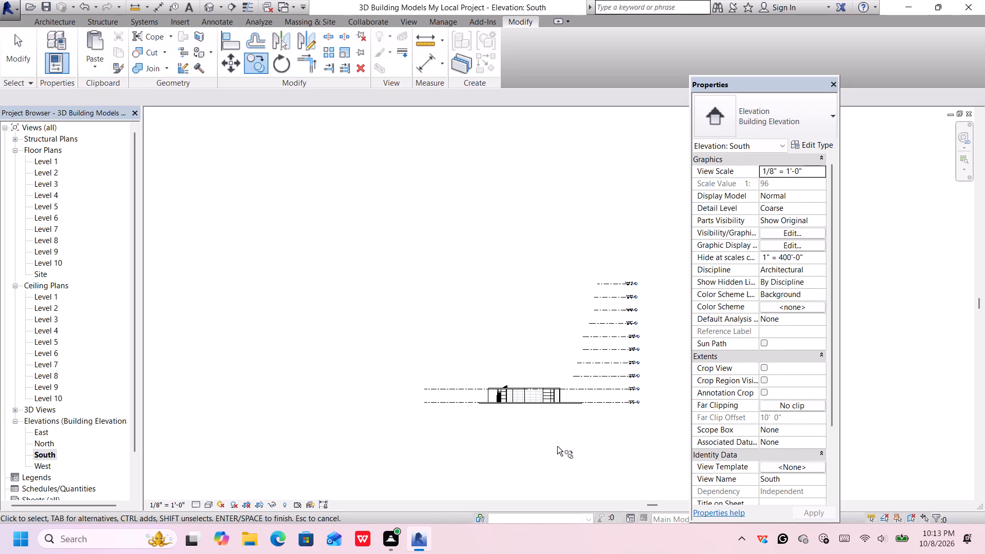
scroll(555, 446, down, 1)
scroll(555, 446, up, 2)
key(Escape)
Copy the flo model group to the clipboard from the South elevation.
scroll(522, 411, up, 2)
click(541, 372)
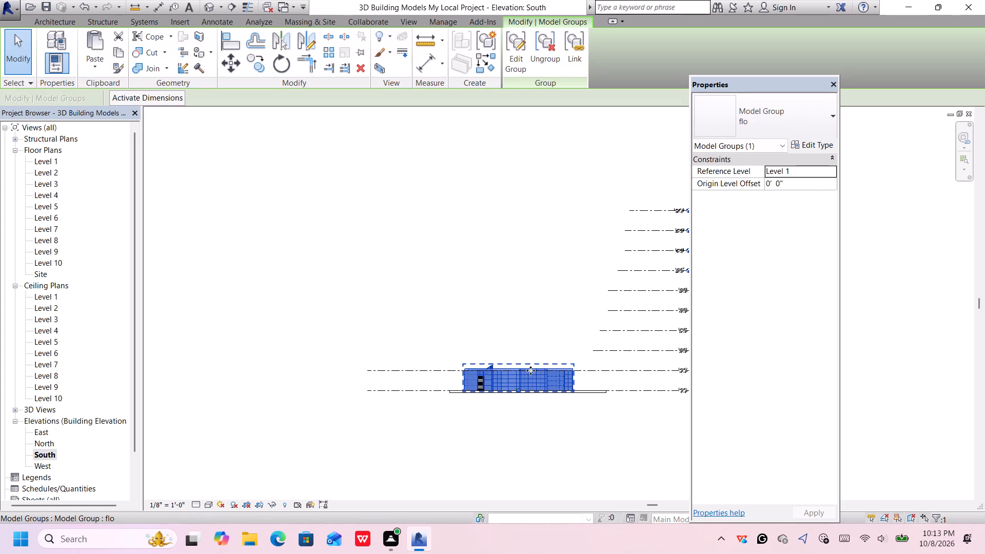
scroll(530, 370, up, 3)
middle_drag(531, 371, 511, 367)
scroll(510, 366, up, 1)
scroll(510, 366, down, 1)
scroll(510, 366, up, 2)
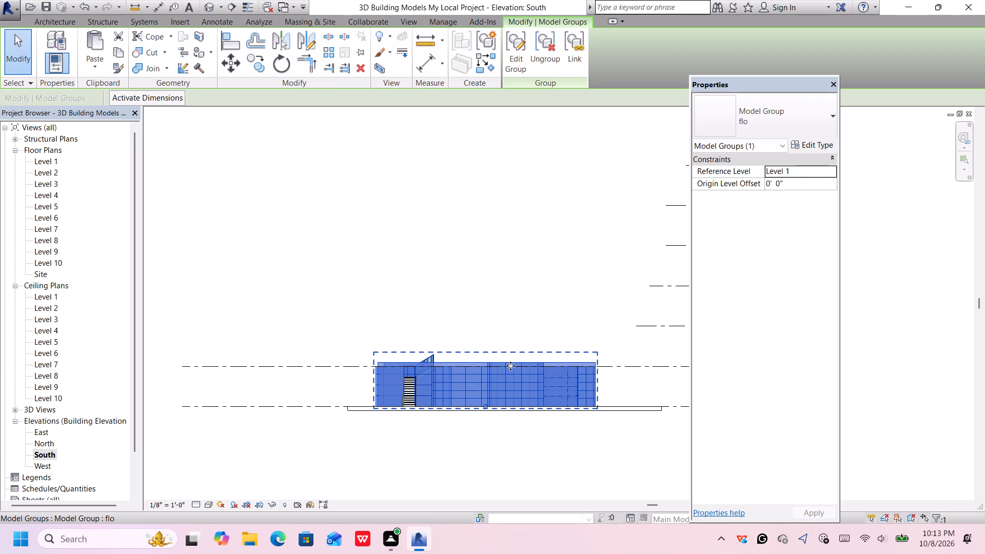
key(ctrl+c)
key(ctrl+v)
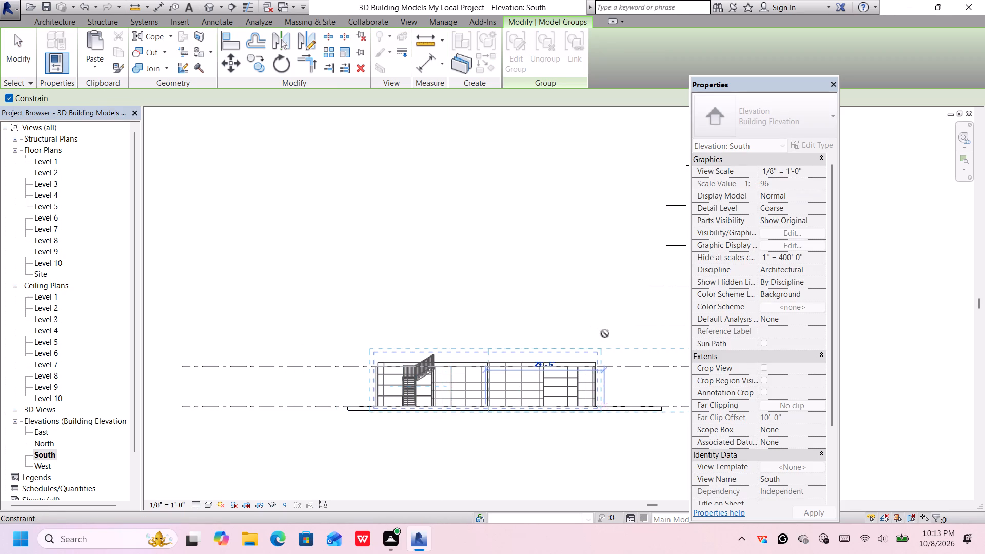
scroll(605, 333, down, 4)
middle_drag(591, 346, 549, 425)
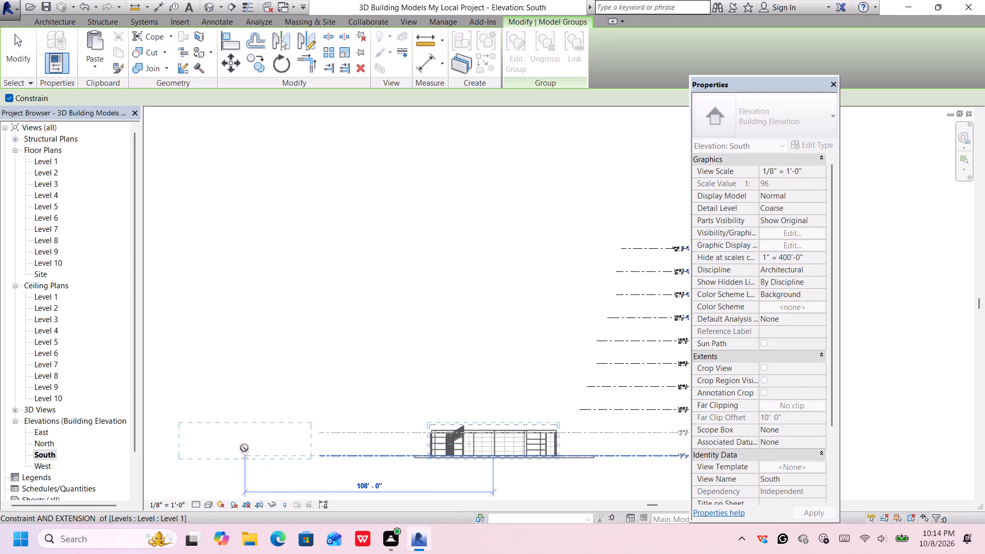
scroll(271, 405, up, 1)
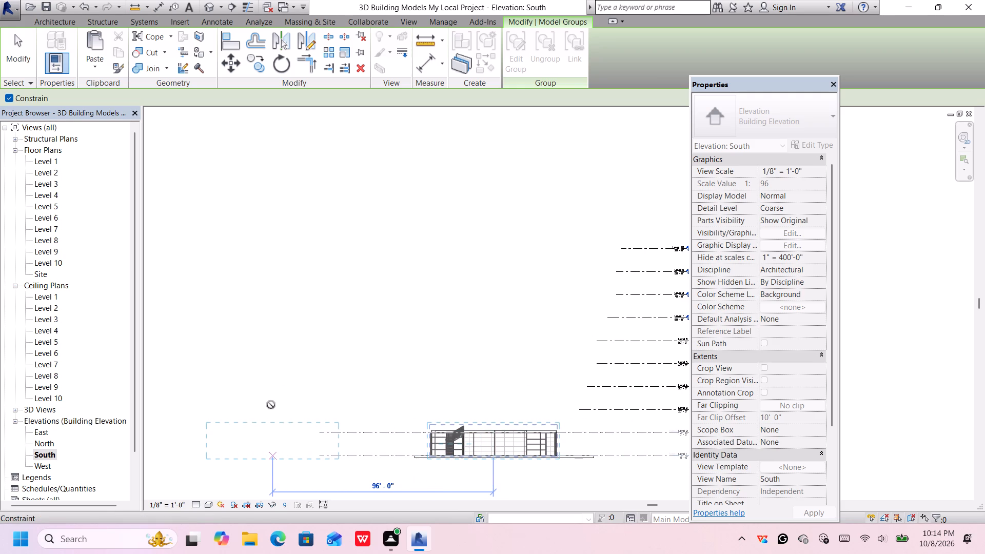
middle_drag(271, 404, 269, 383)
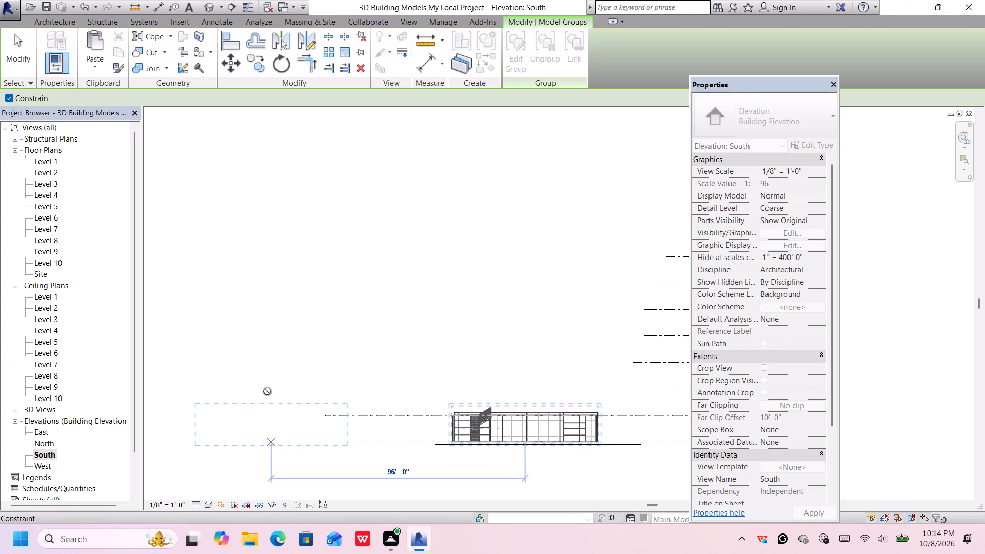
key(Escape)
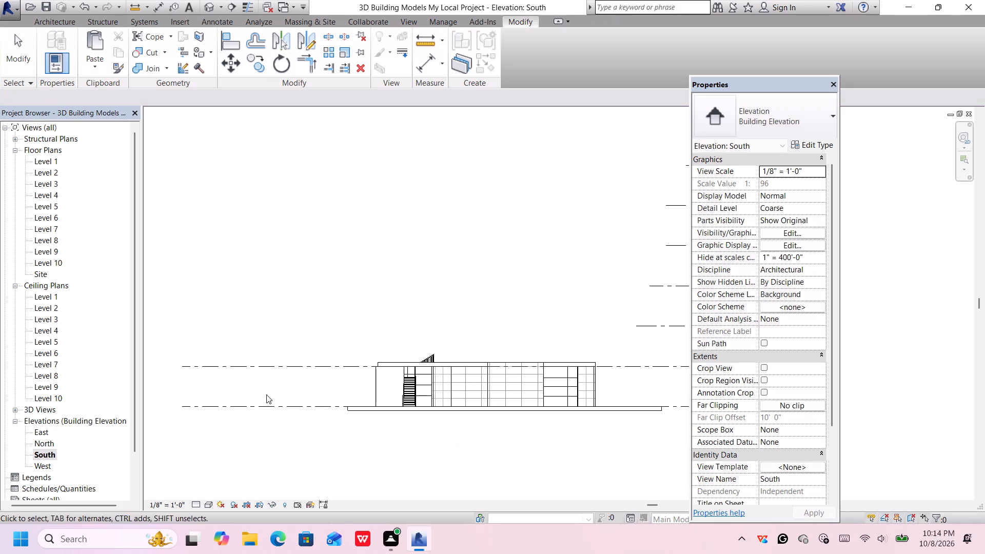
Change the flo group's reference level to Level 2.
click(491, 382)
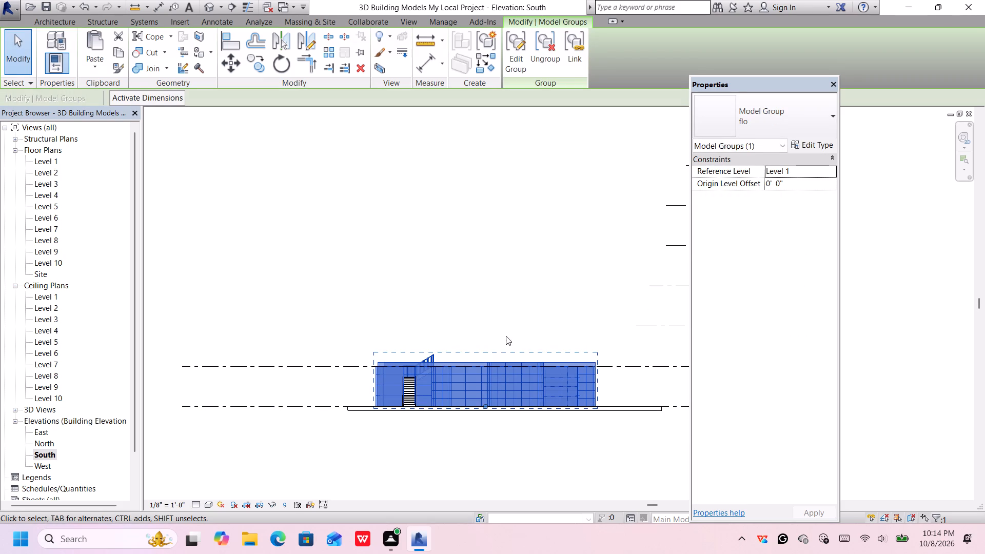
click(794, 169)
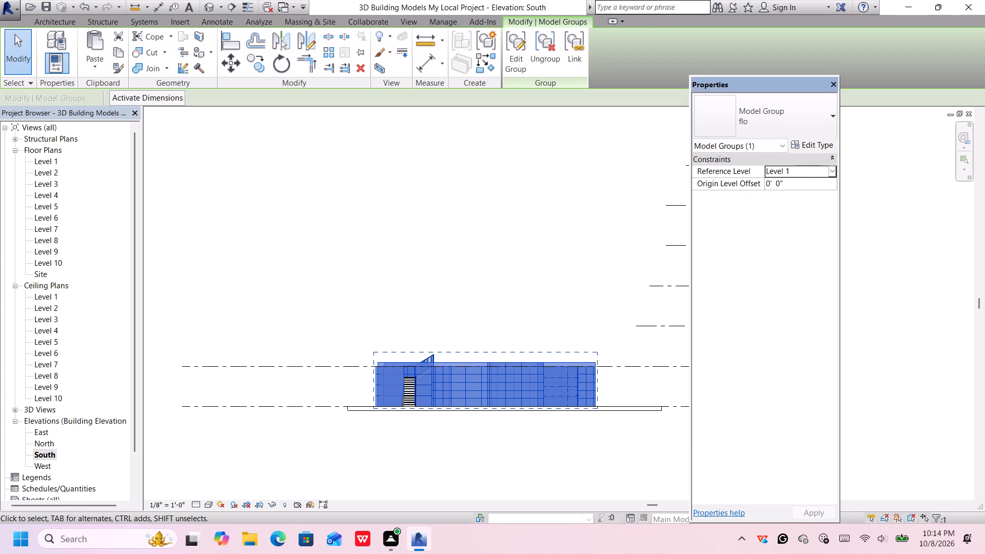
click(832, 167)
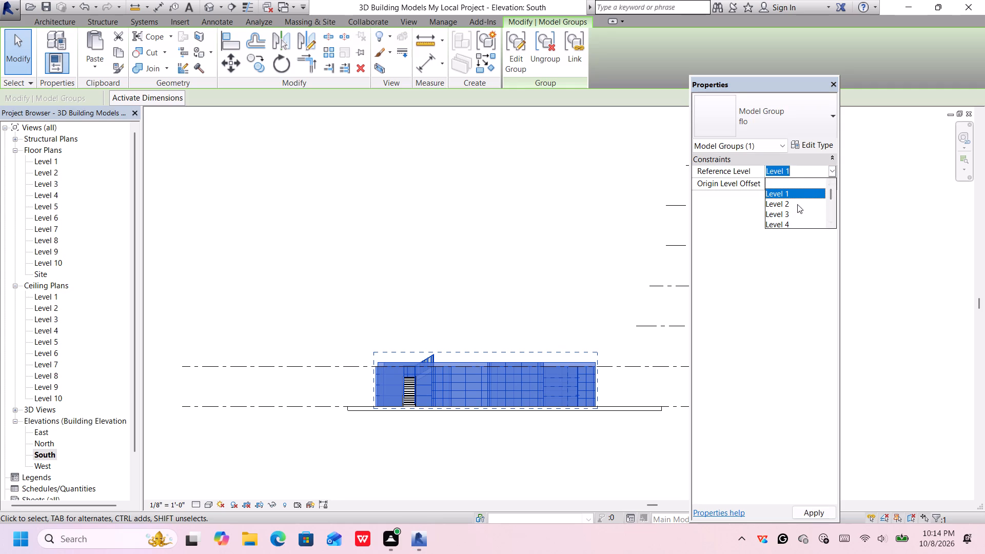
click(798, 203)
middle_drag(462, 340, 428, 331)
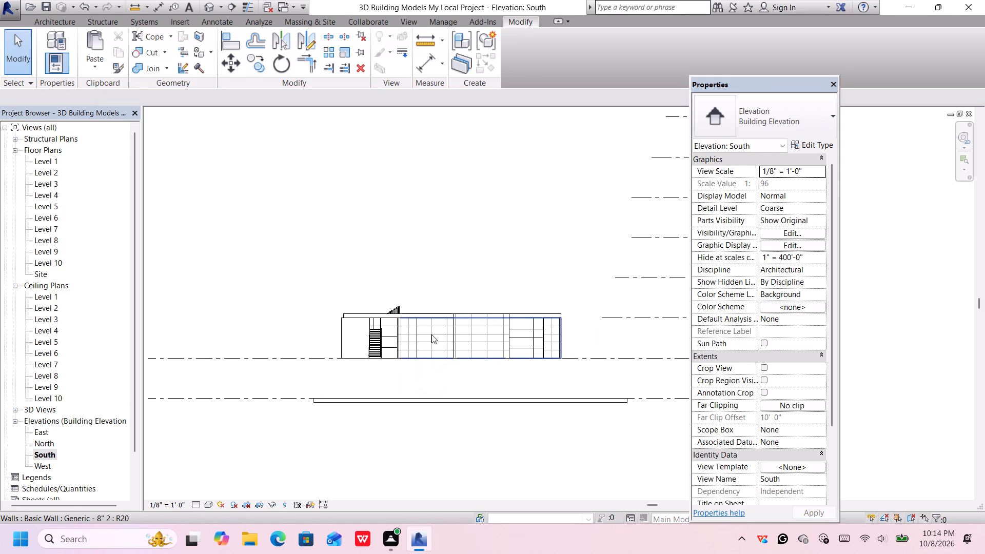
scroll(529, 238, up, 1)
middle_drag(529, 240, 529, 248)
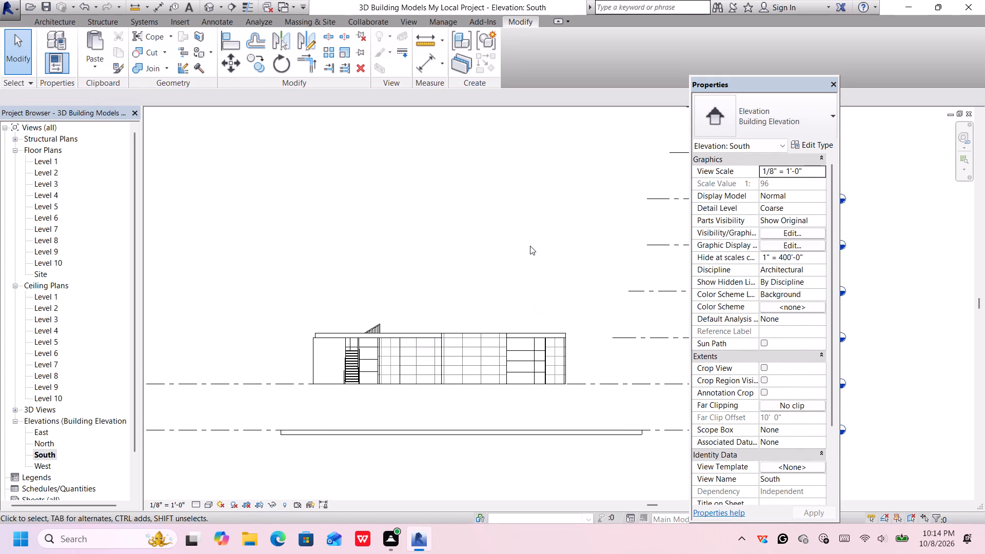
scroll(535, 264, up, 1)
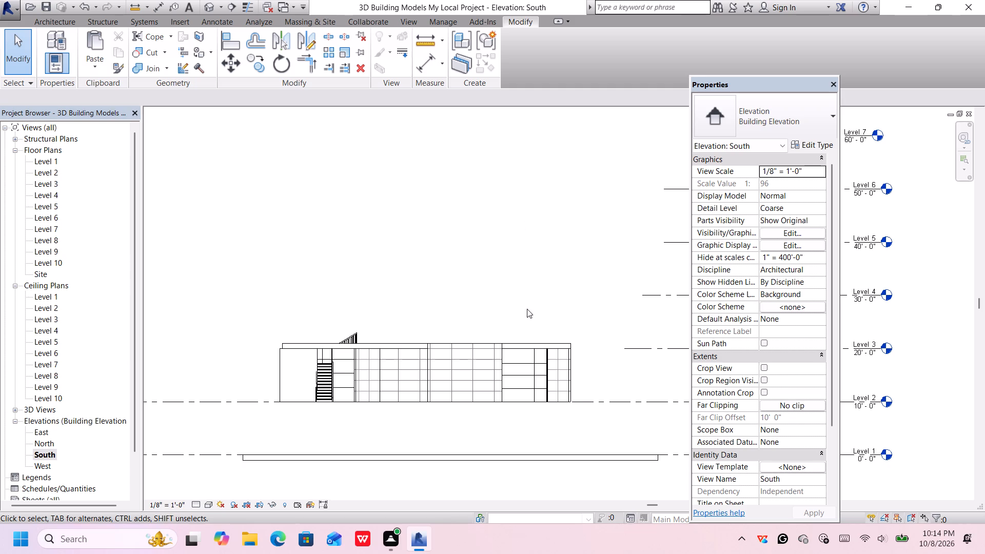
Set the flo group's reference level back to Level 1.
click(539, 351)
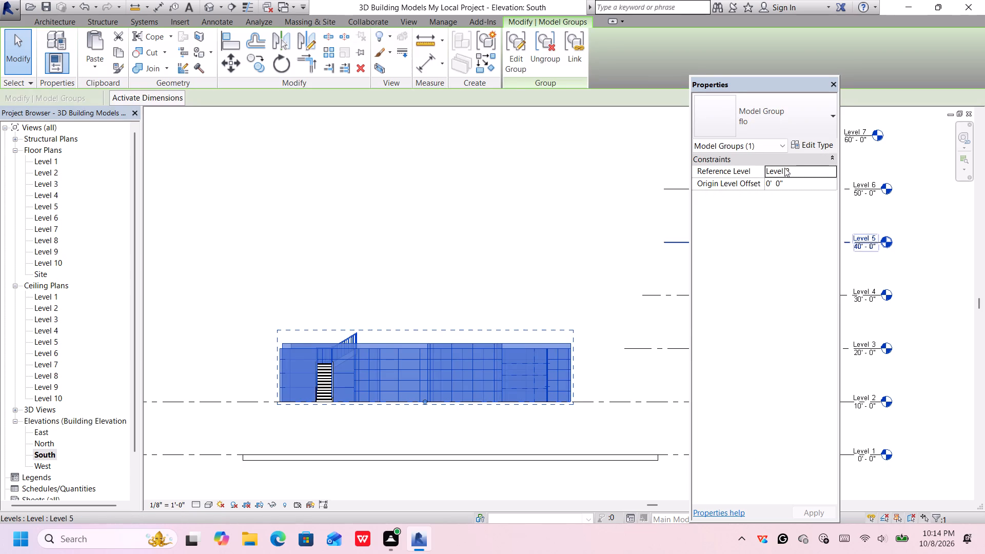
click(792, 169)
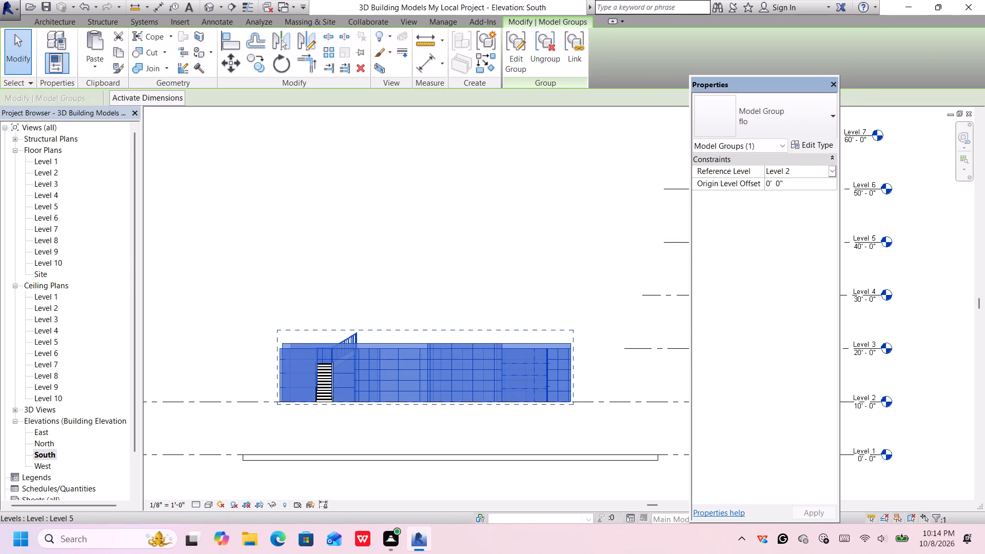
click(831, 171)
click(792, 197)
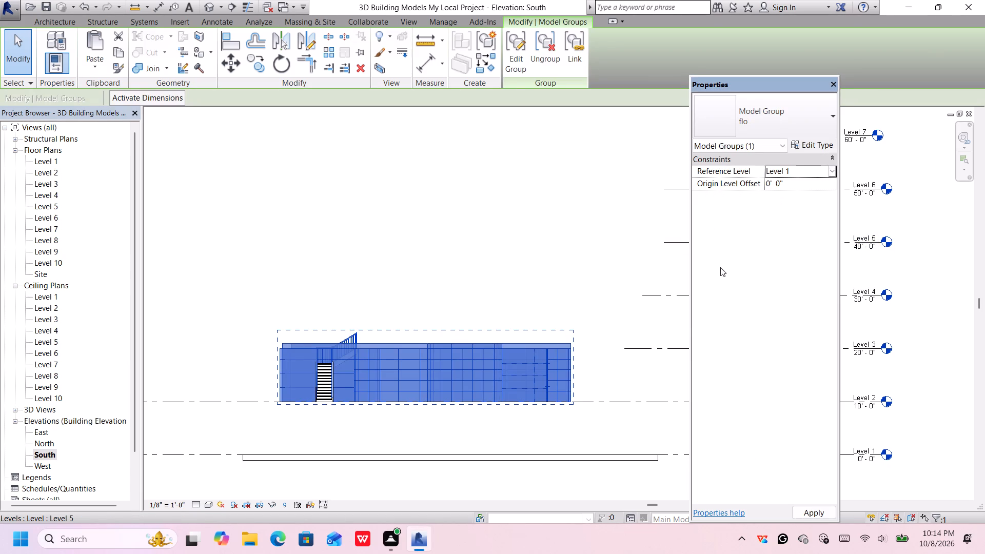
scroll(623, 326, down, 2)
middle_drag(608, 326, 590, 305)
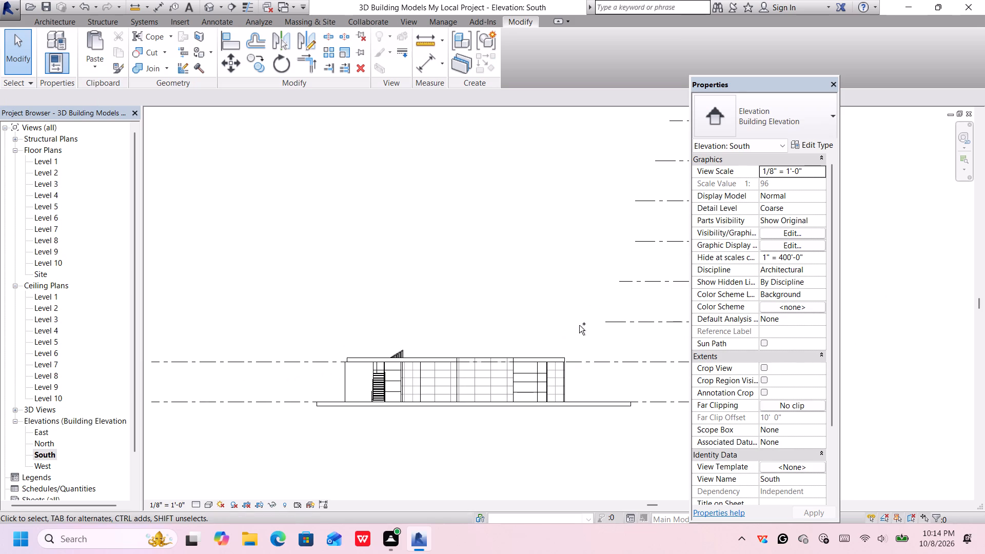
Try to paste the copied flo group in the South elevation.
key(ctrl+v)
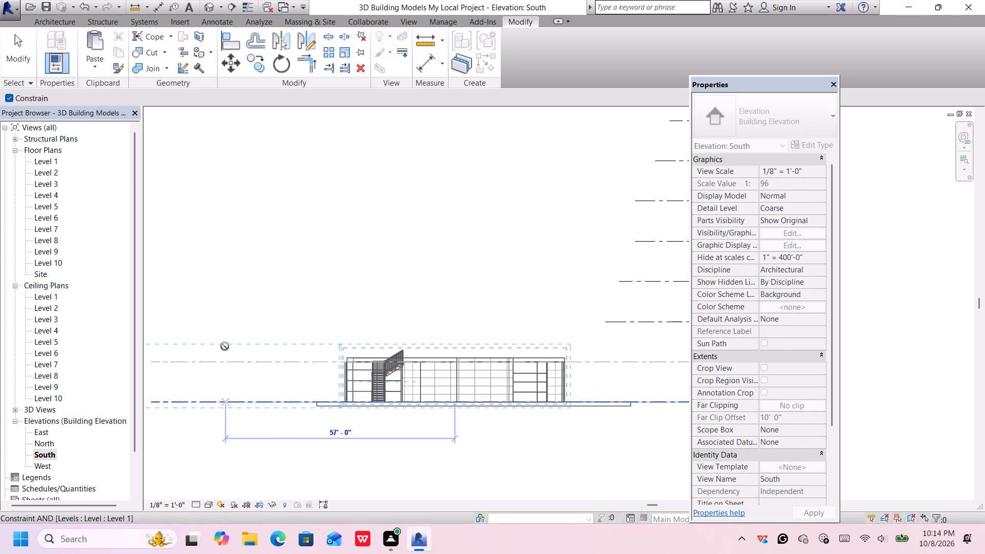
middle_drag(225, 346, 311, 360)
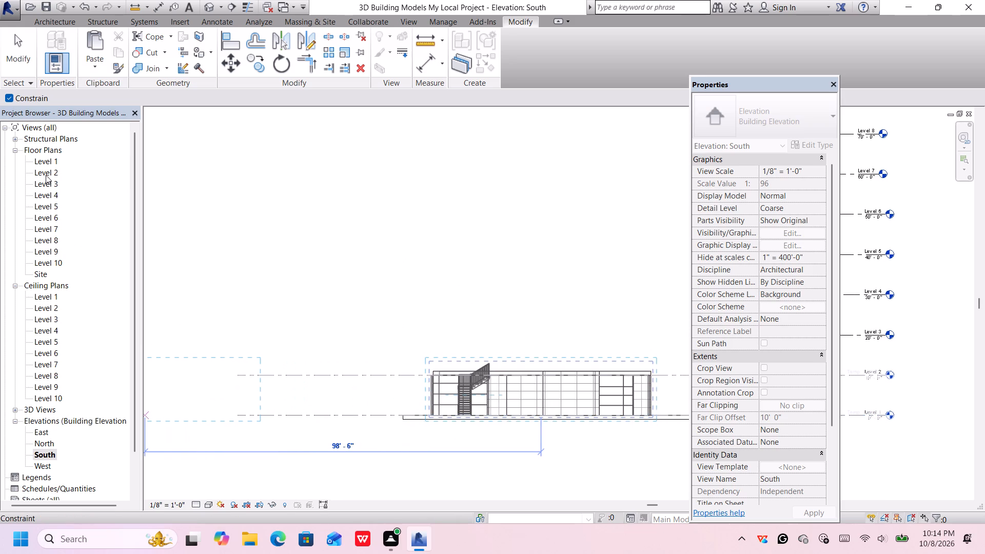
Open the Level 2 floor plan to view the storey layout.
double_click(47, 170)
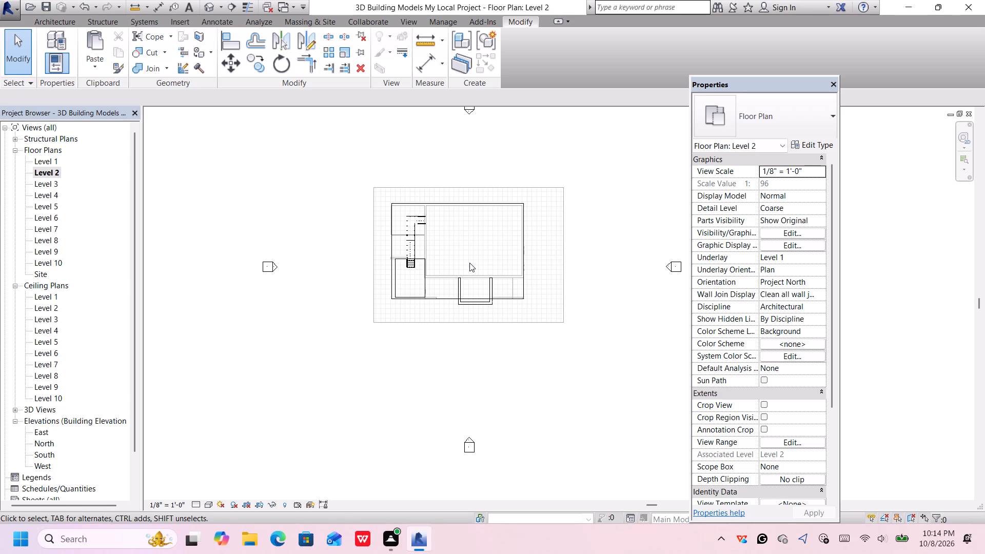
scroll(469, 264, down, 1)
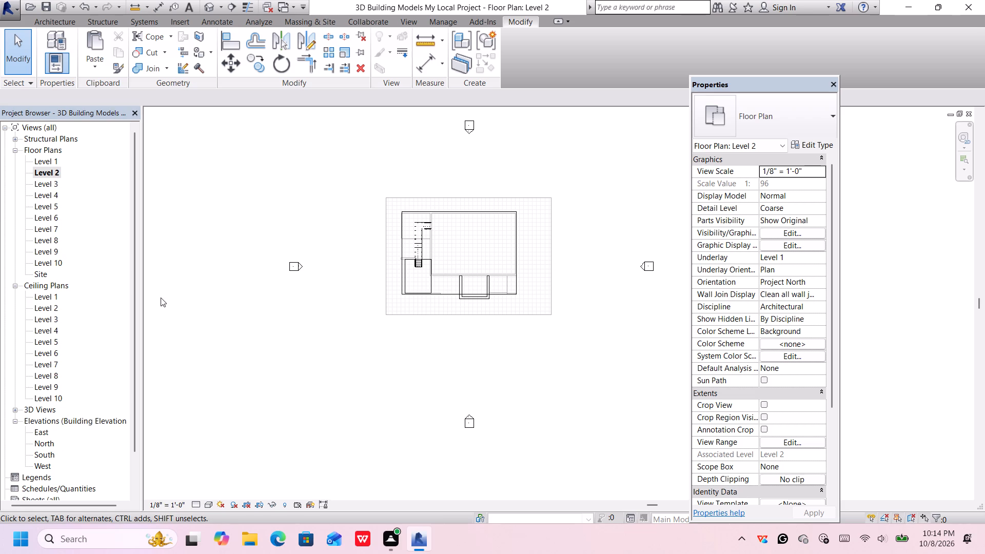
click(230, 252)
Close Revit and save the changes to the 3D Building Models My Local Project file.
click(974, 7)
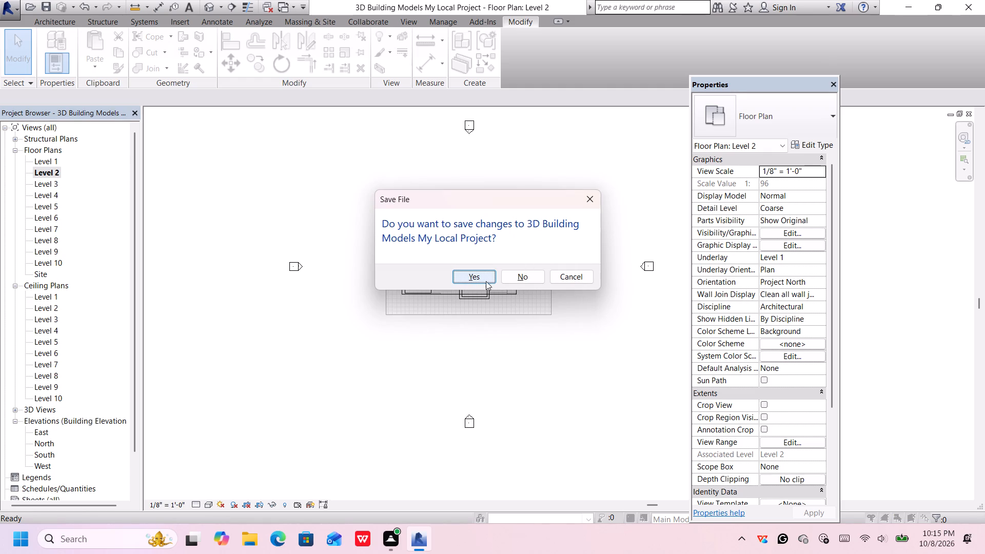
click(487, 279)
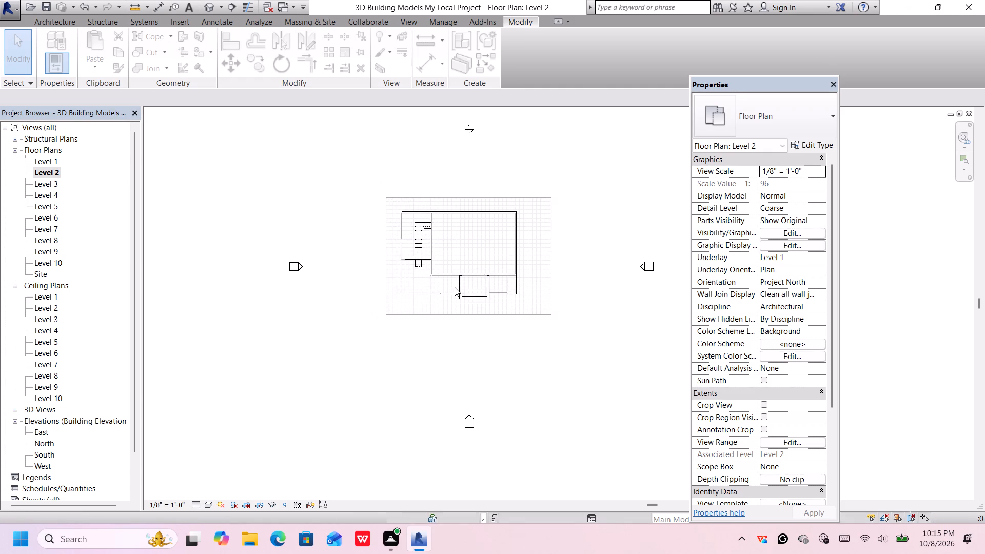
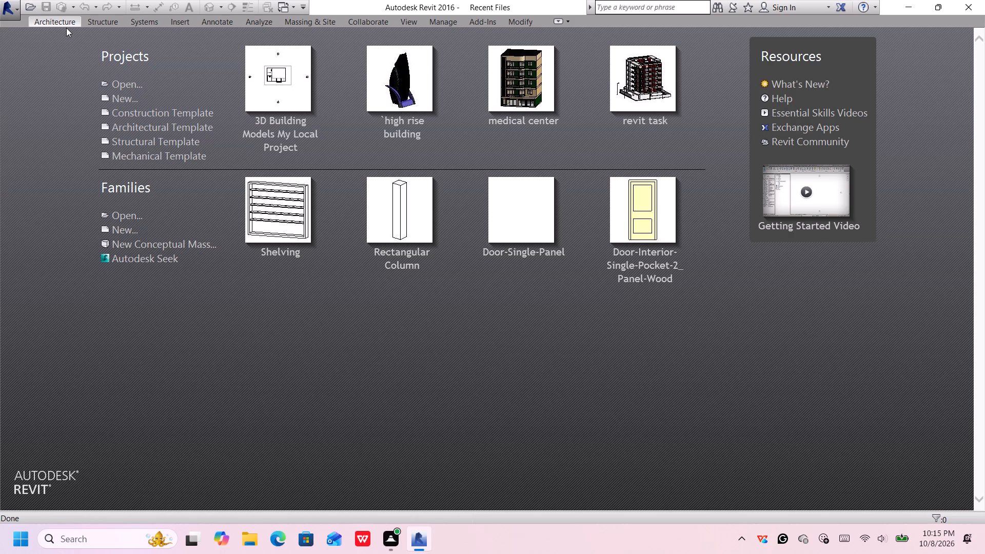
Open the recent project 3D Building Models My Local Project.
click(306, 91)
click(317, 93)
click(257, 71)
click(253, 70)
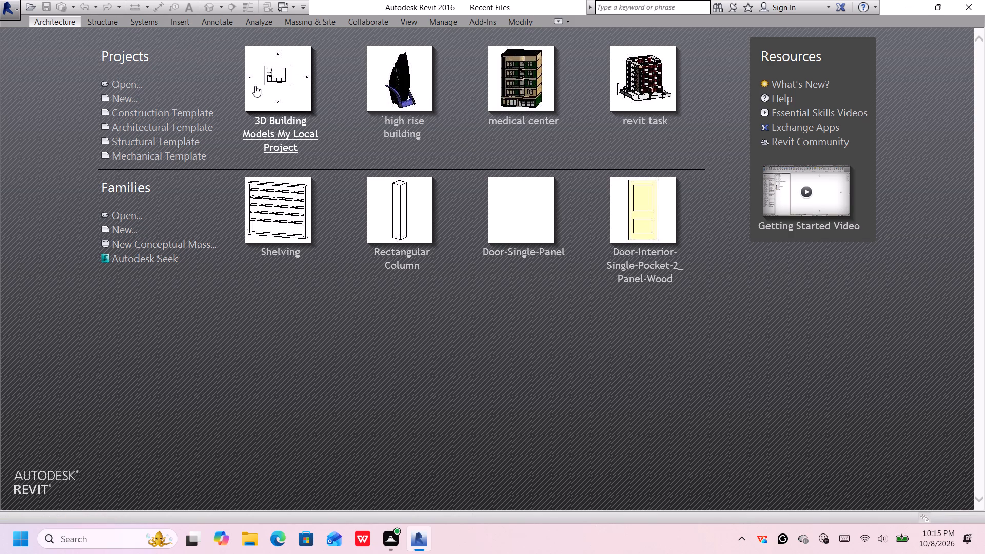
click(266, 86)
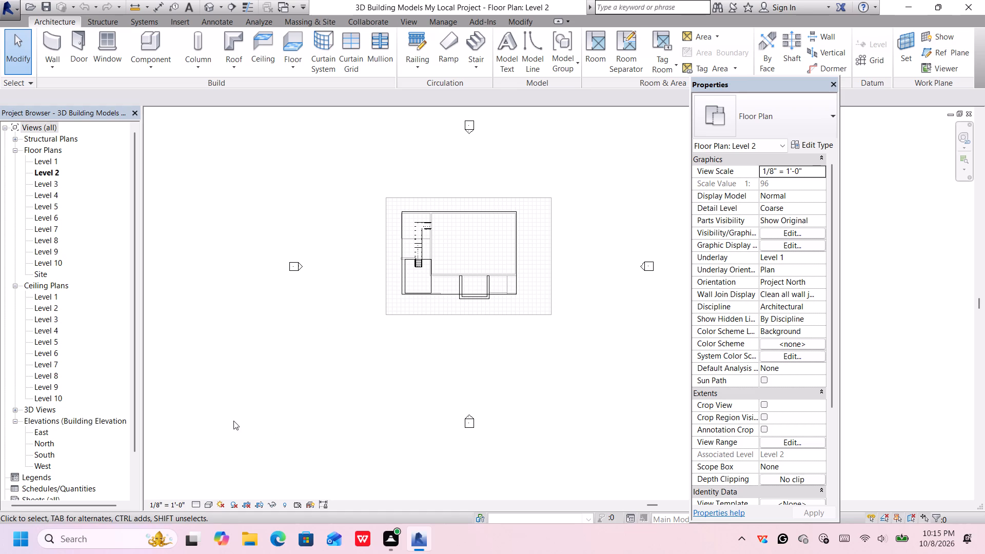
Open the South building elevation view.
click(54, 455)
click(46, 455)
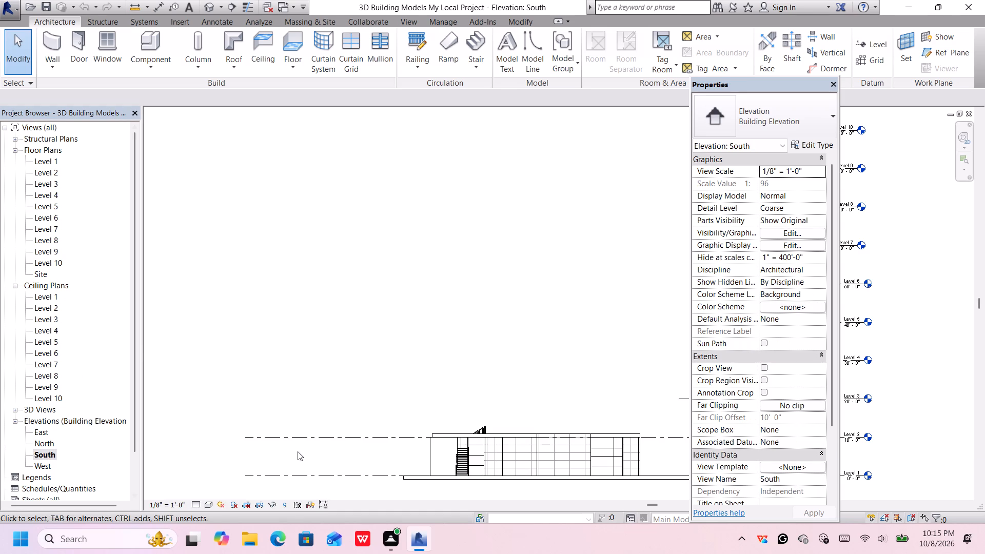
middle_drag(426, 458, 386, 430)
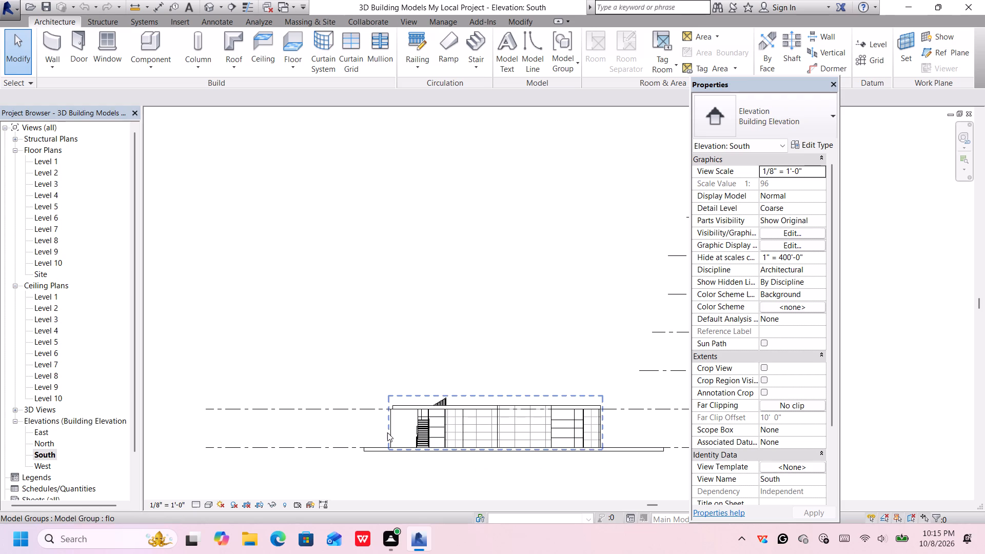
Copy the ground-floor model group flo and paste the copy roughly over the original in the South elevation.
click(394, 423)
middle_drag(377, 429, 322, 394)
scroll(455, 360, up, 2)
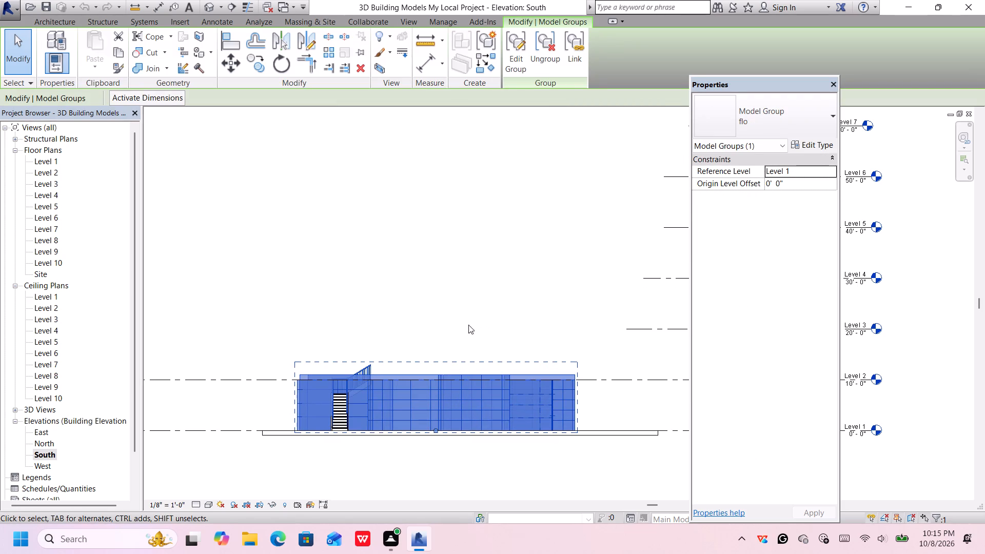
key(ctrl+c)
key(ctrl+v)
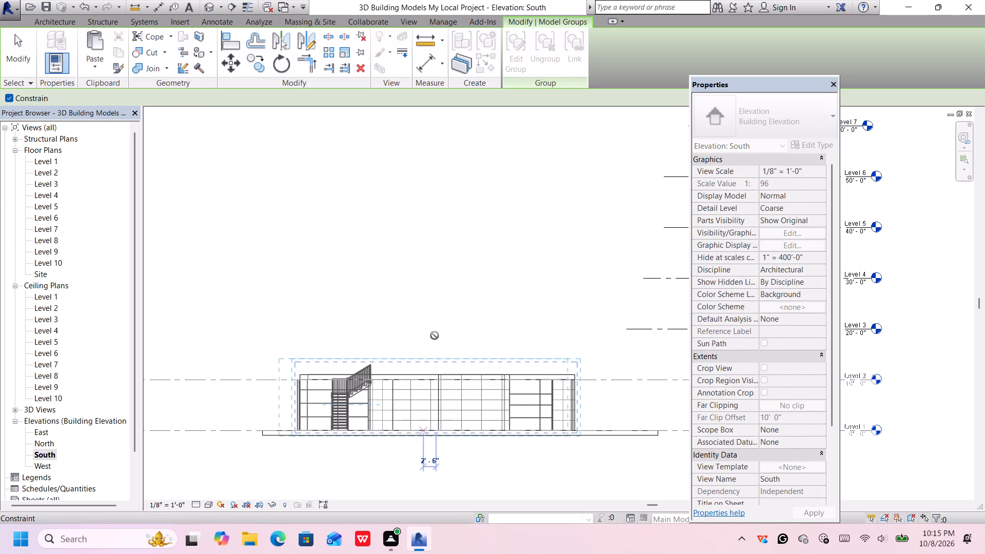
scroll(458, 391, down, 1)
scroll(458, 392, up, 2)
scroll(456, 395, down, 1)
middle_drag(440, 412, 433, 393)
scroll(438, 407, up, 1)
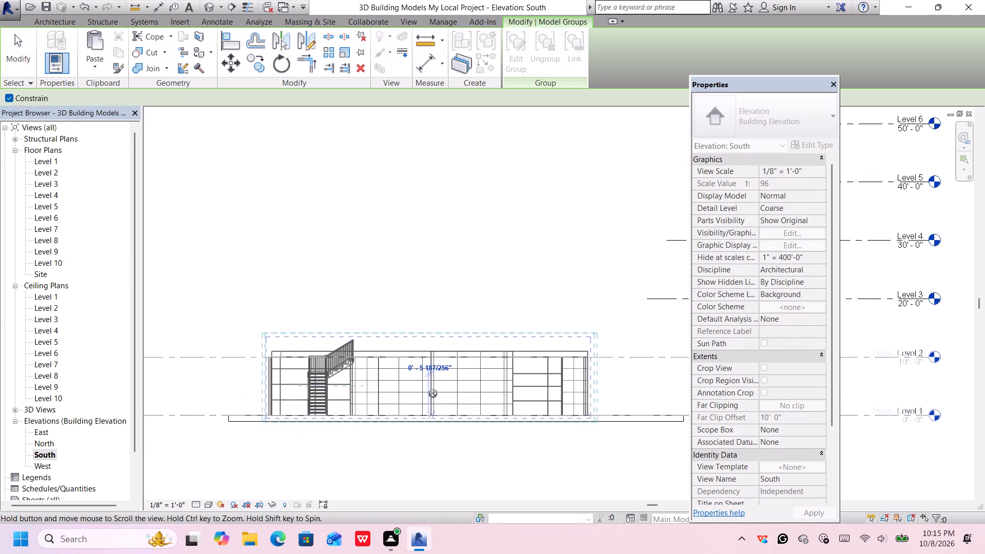
middle_drag(433, 393, 435, 396)
scroll(439, 400, up, 2)
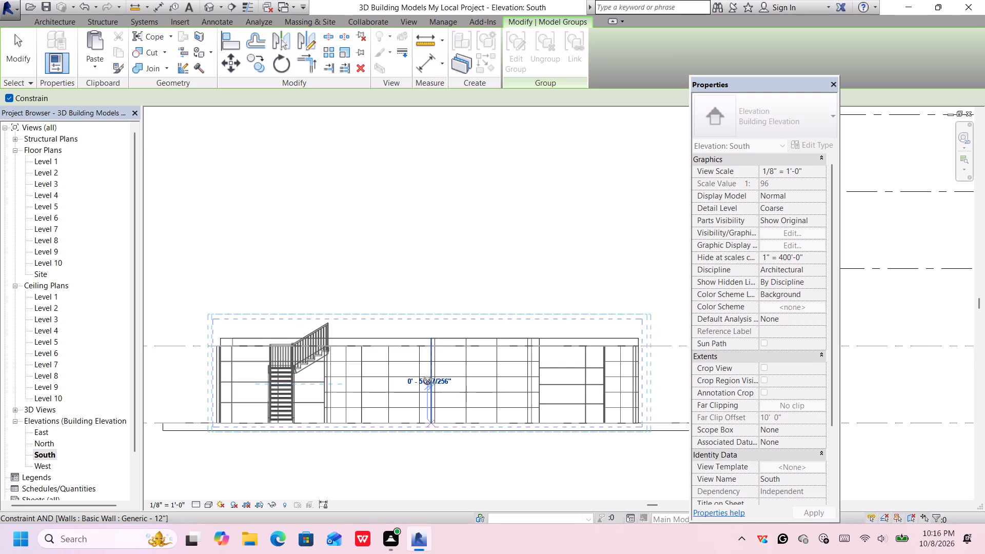
scroll(427, 381, down, 3)
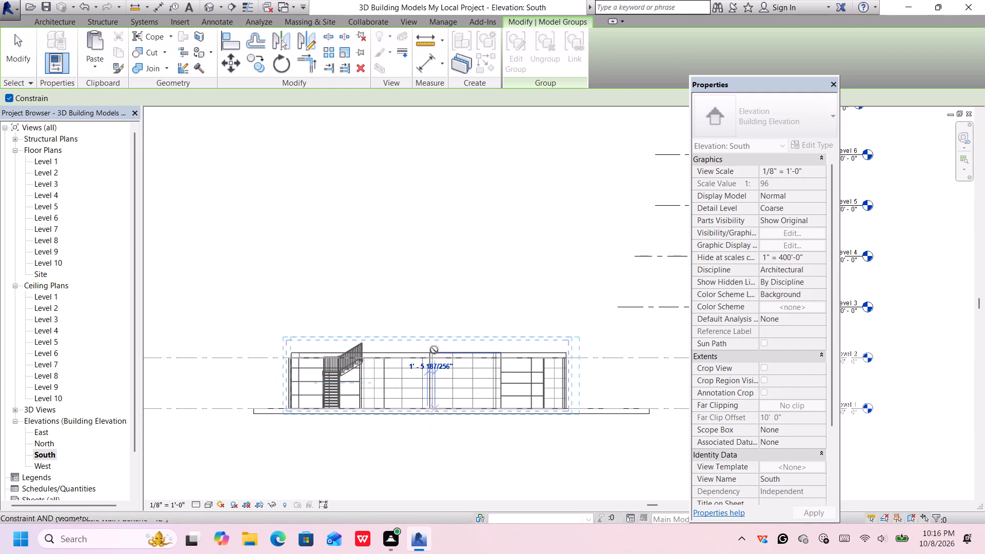
scroll(421, 347, up, 4)
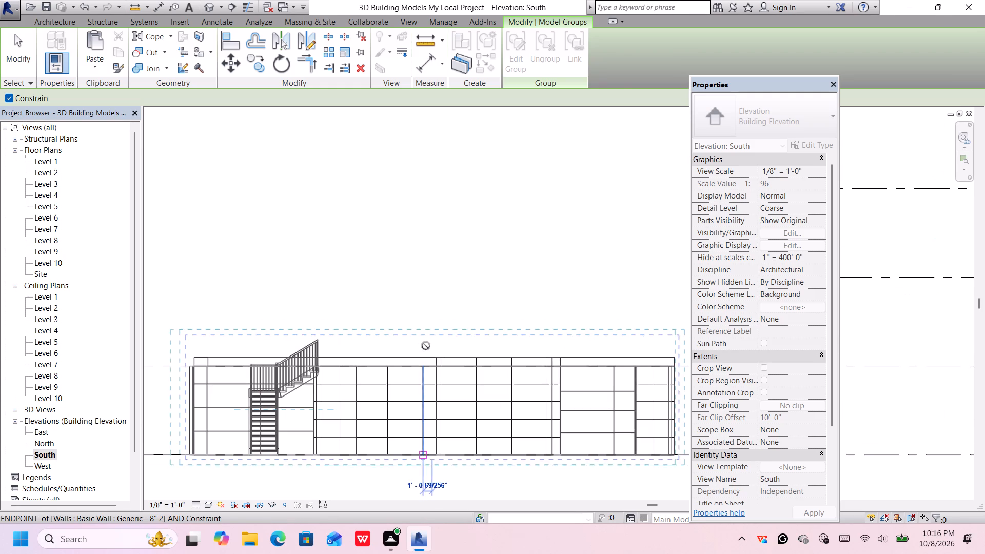
click(428, 345)
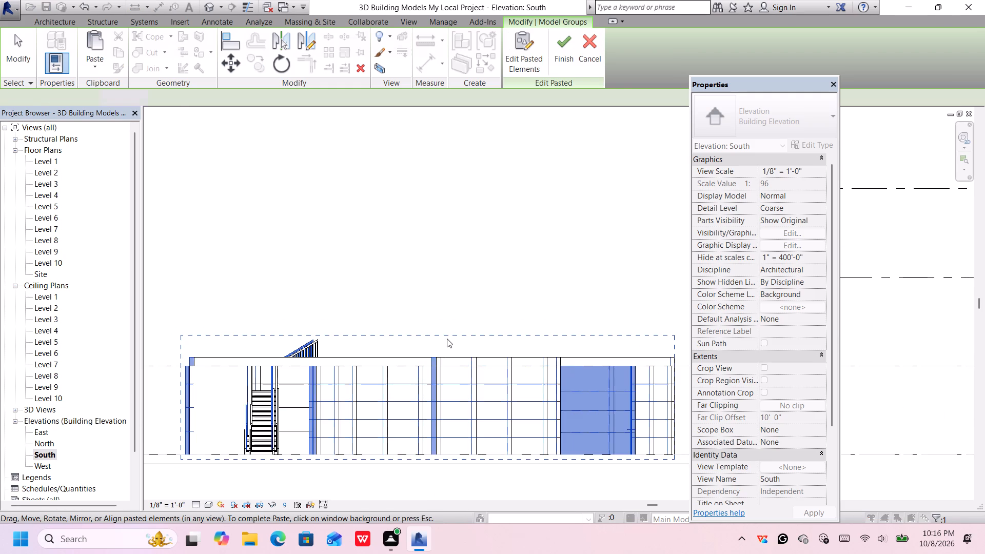
scroll(446, 338, down, 1)
click(437, 338)
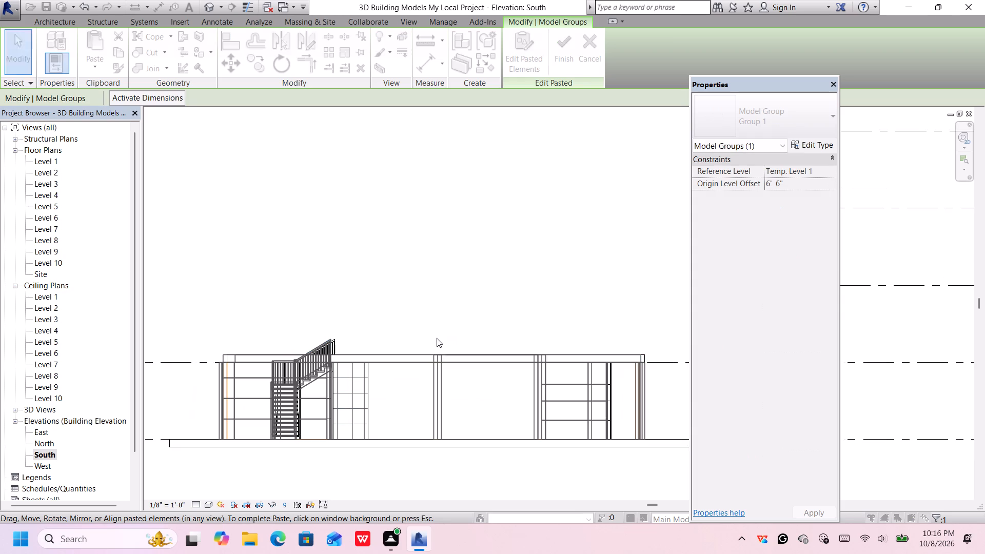
click(532, 309)
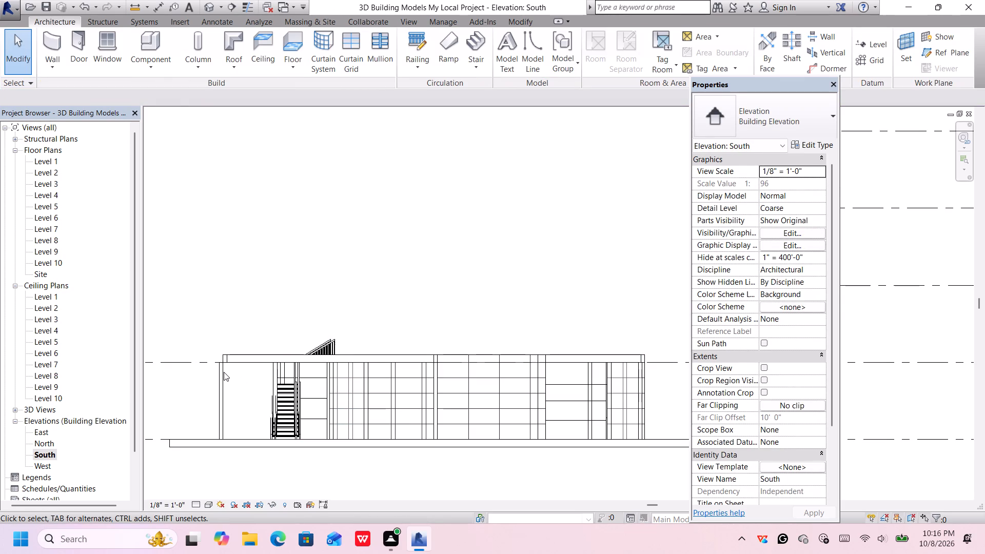
Set the pasted flo group's Reference Level to Level 2.
click(224, 368)
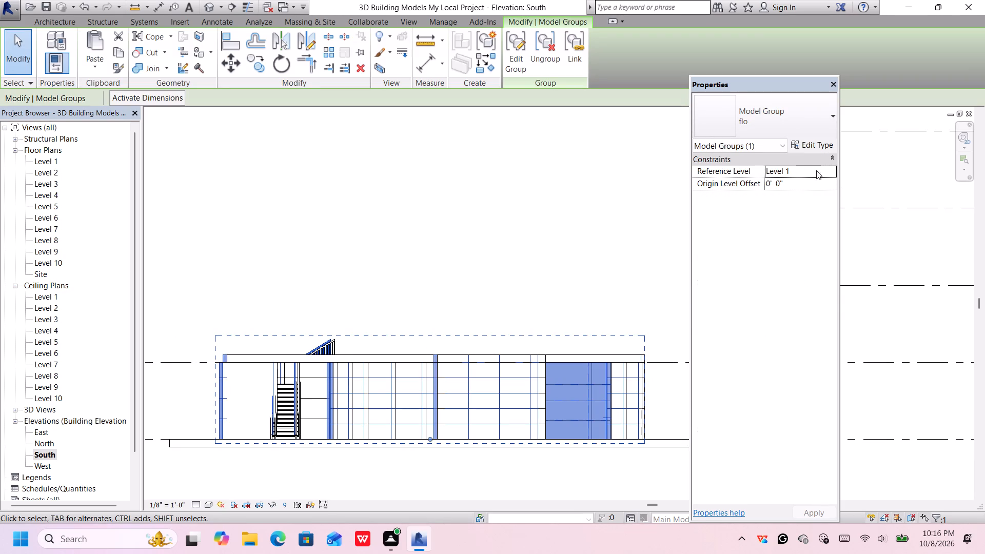
click(816, 170)
click(834, 171)
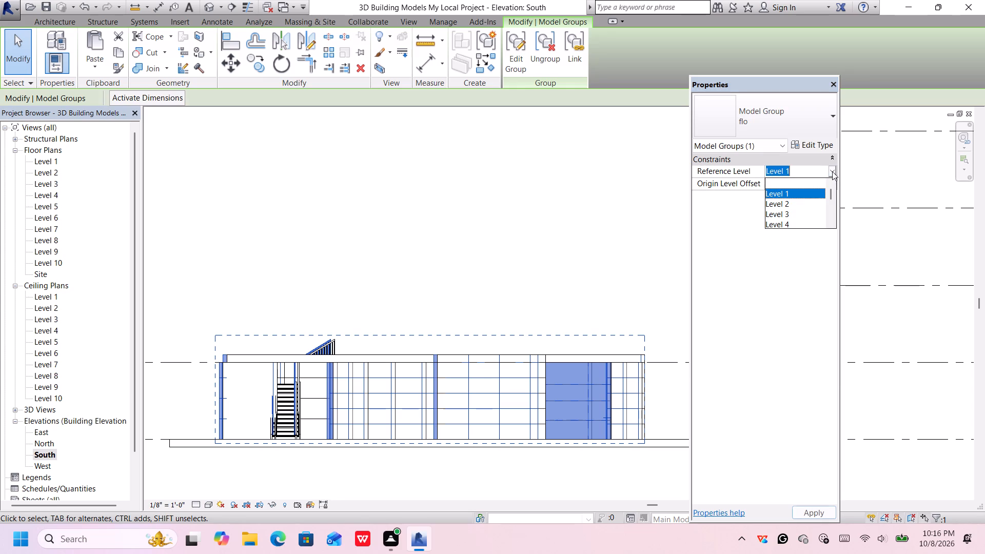
click(784, 200)
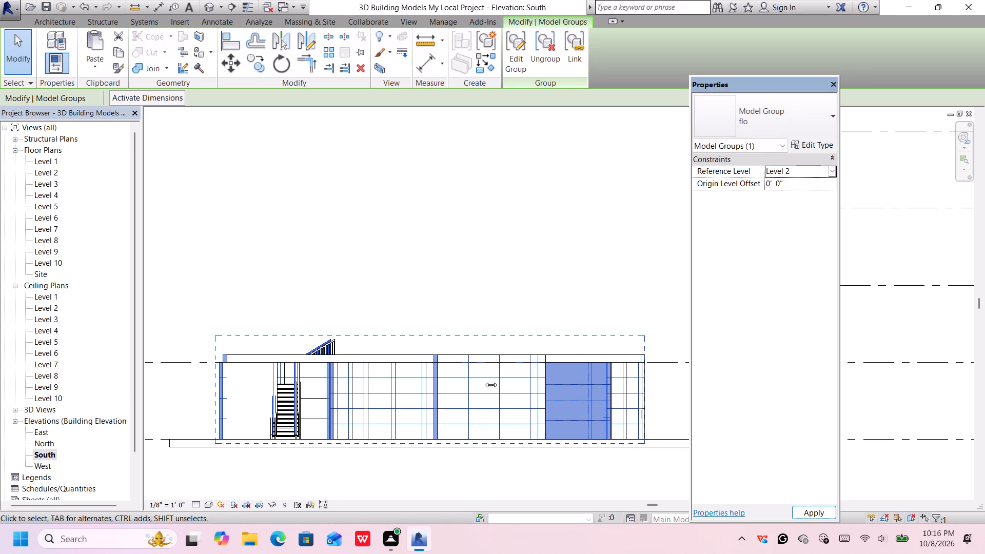
click(814, 344)
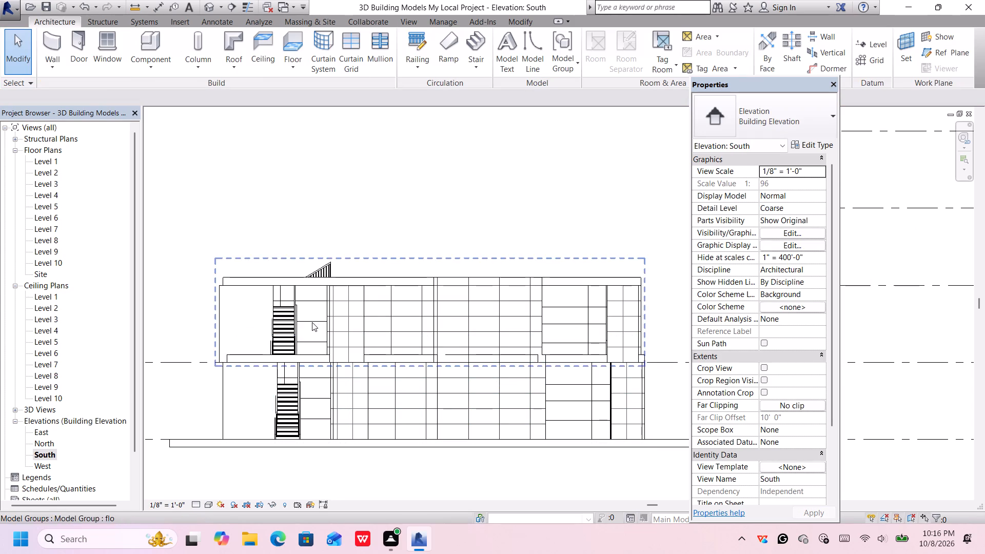
Nudge the Level 2 flo group horizontally toward alignment with the storey below.
click(225, 294)
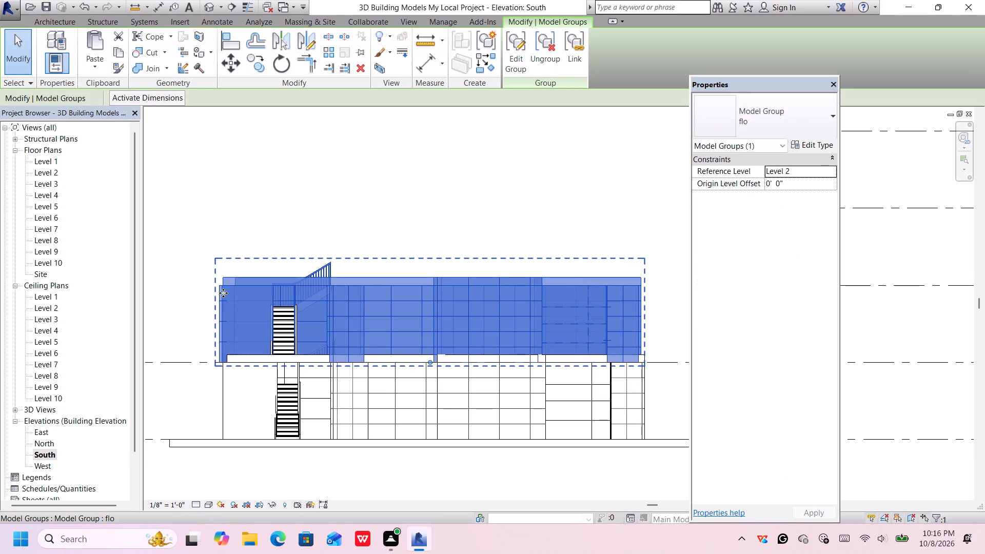
key(Right)
key(Right)
key(Right)
key(Right)
key(Right)
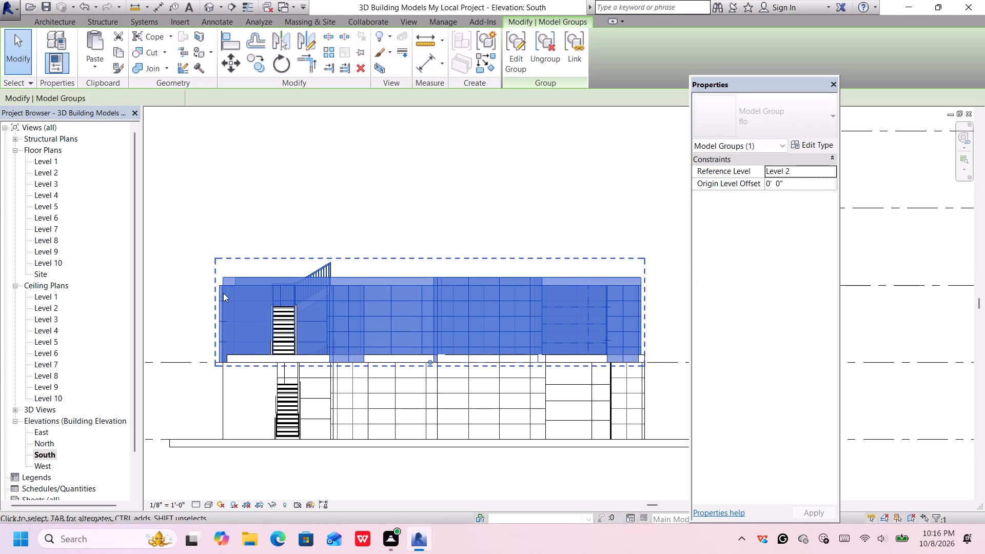
key(Left)
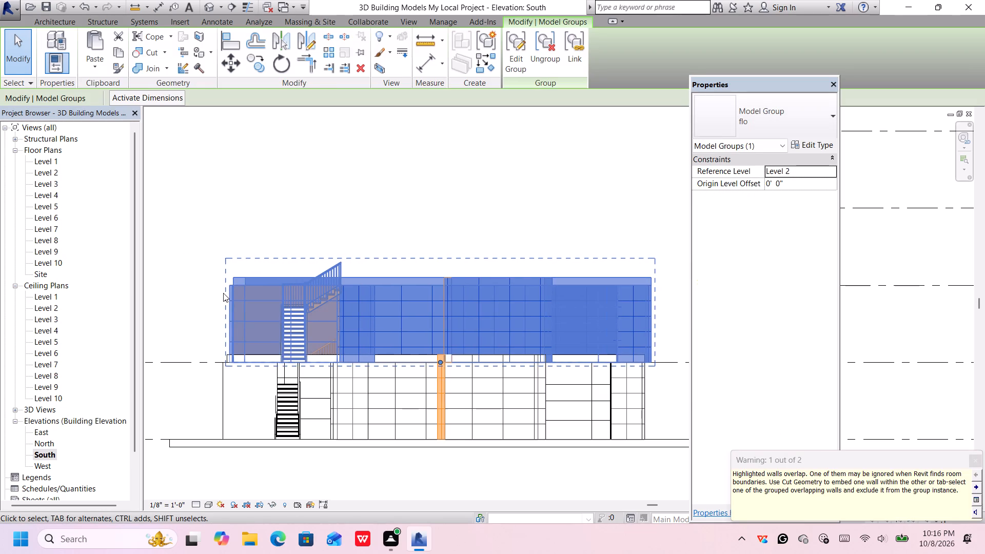
key(Left)
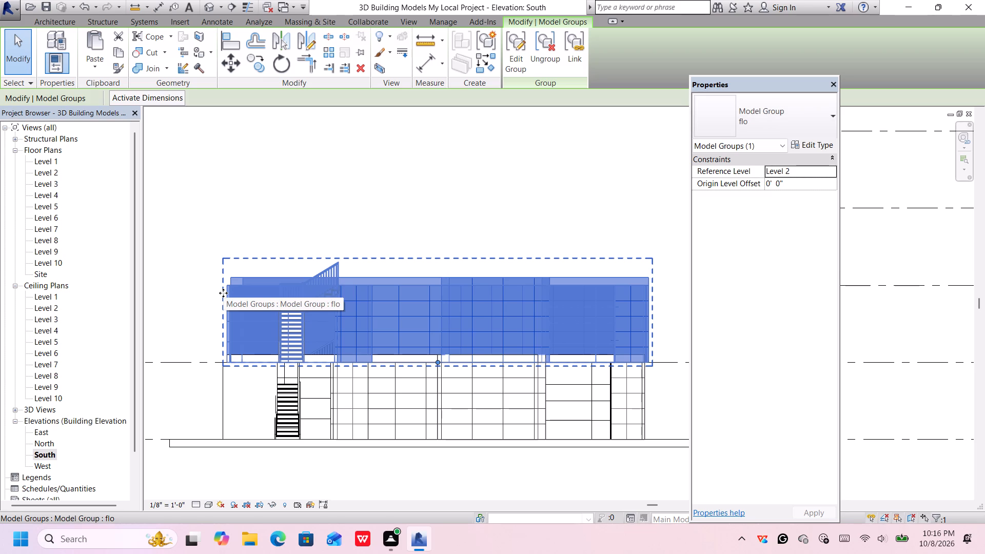
key(Left)
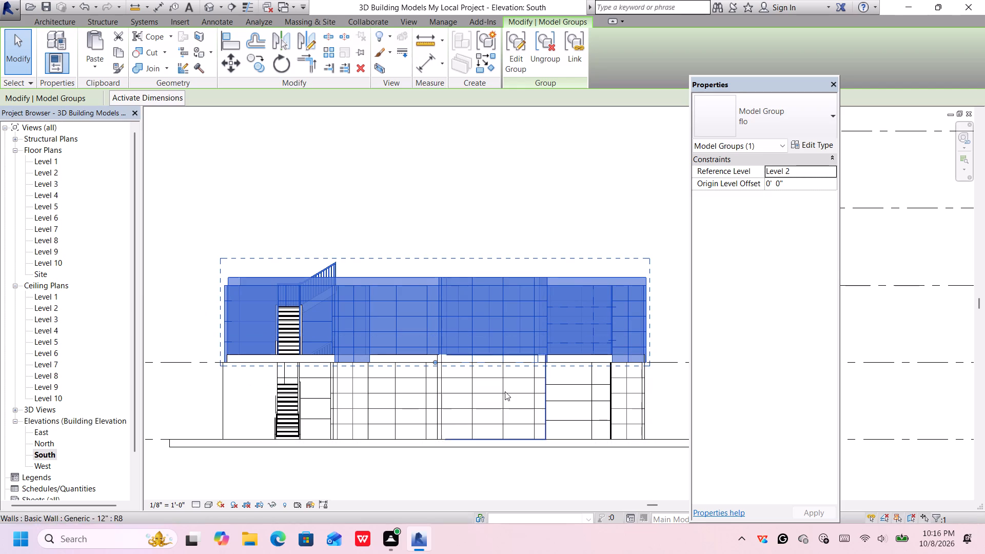
key(Left)
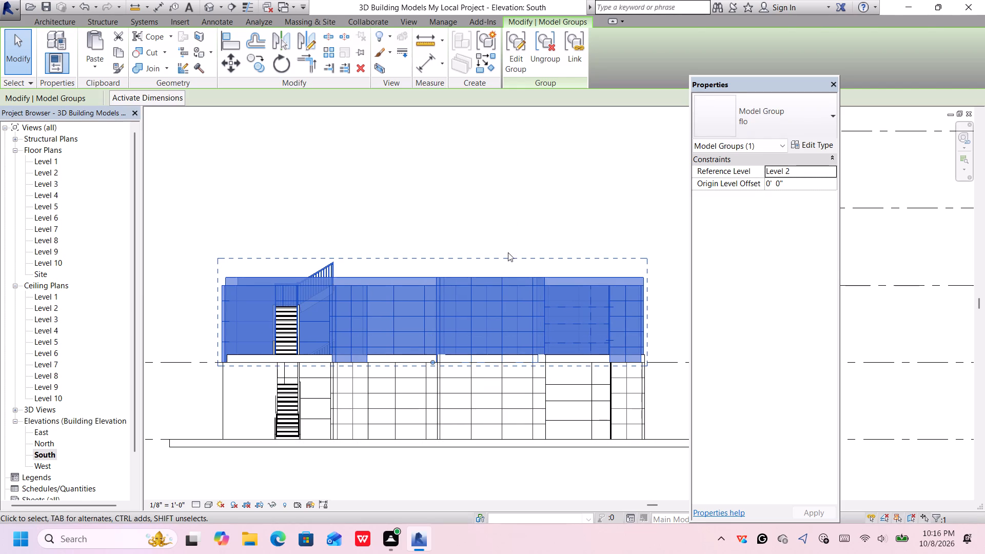
click(514, 243)
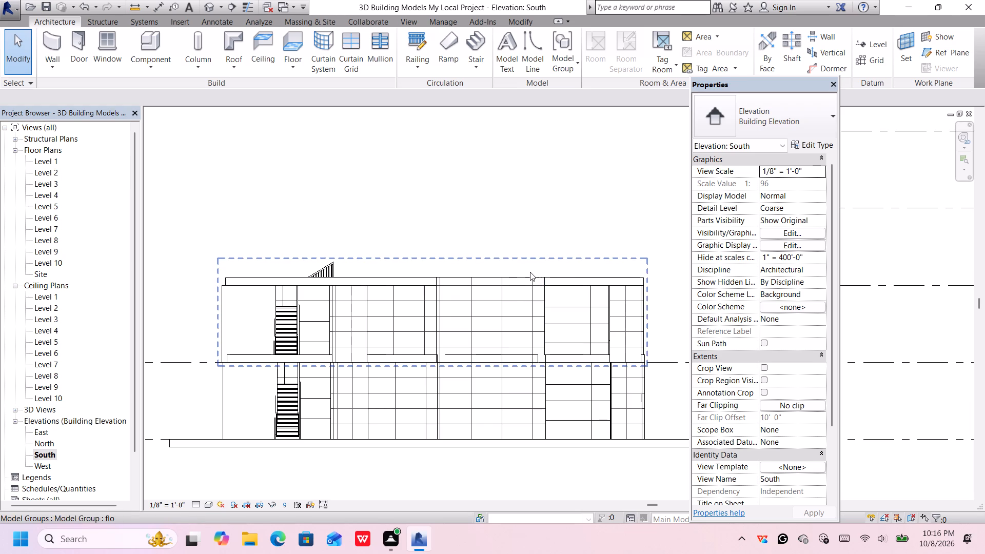
Fine-nudge the Level 2 flo group horizontally until its end wall edge lines up with the Level 1 group's edge.
click(531, 268)
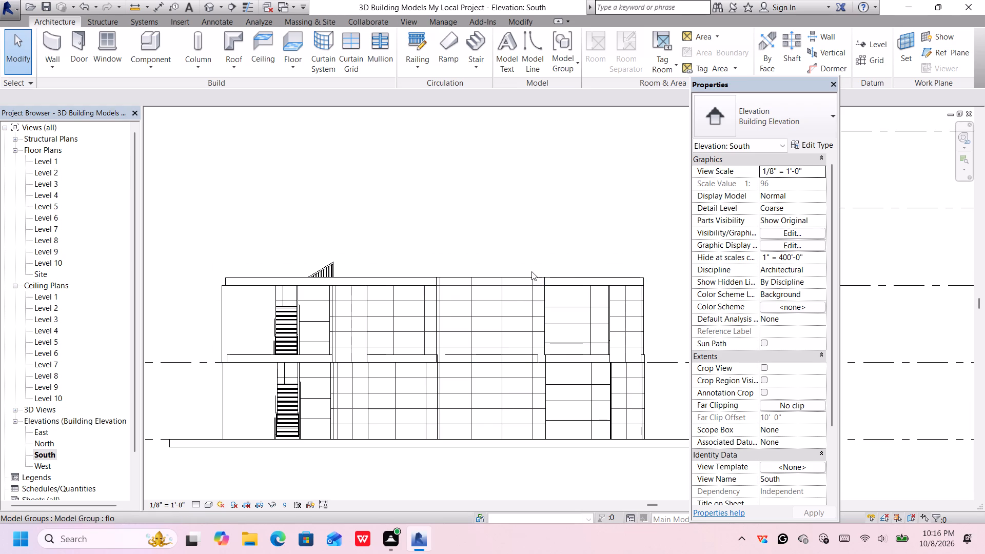
click(531, 272)
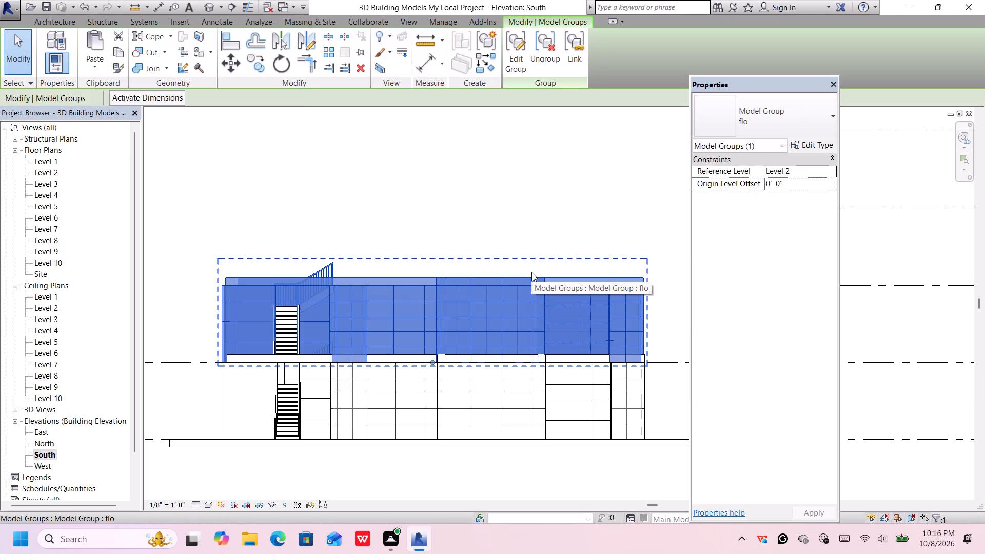
key(Right)
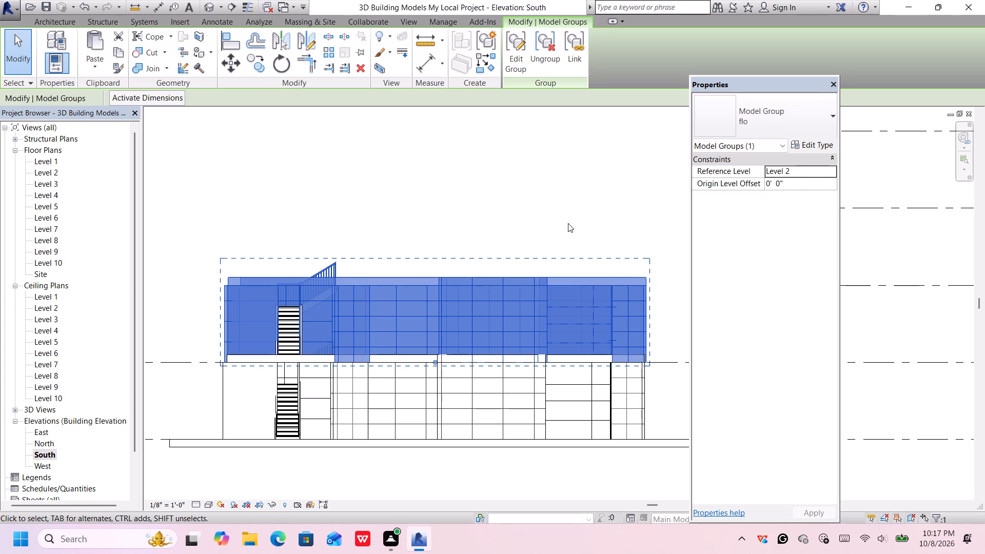
key(Left)
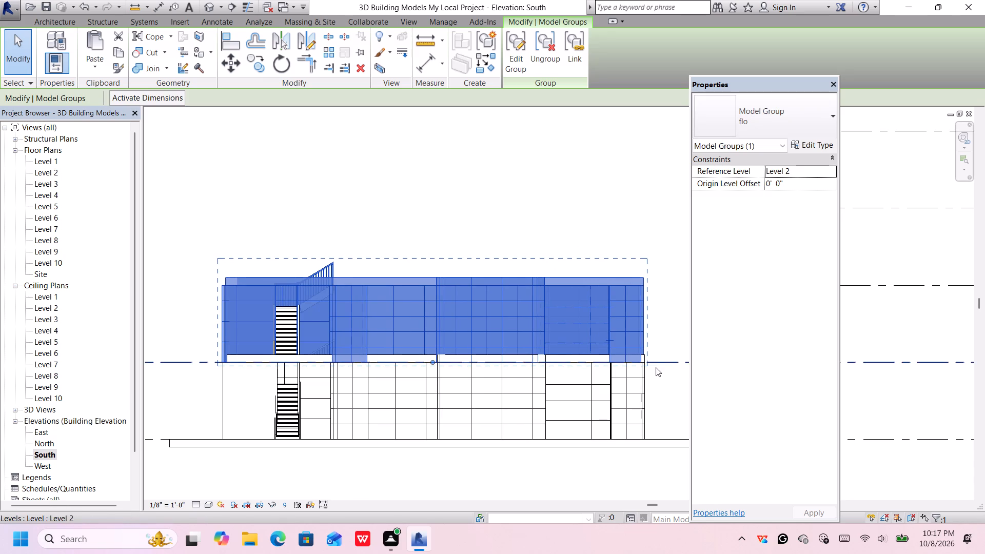
scroll(636, 363, up, 19)
key(Right)
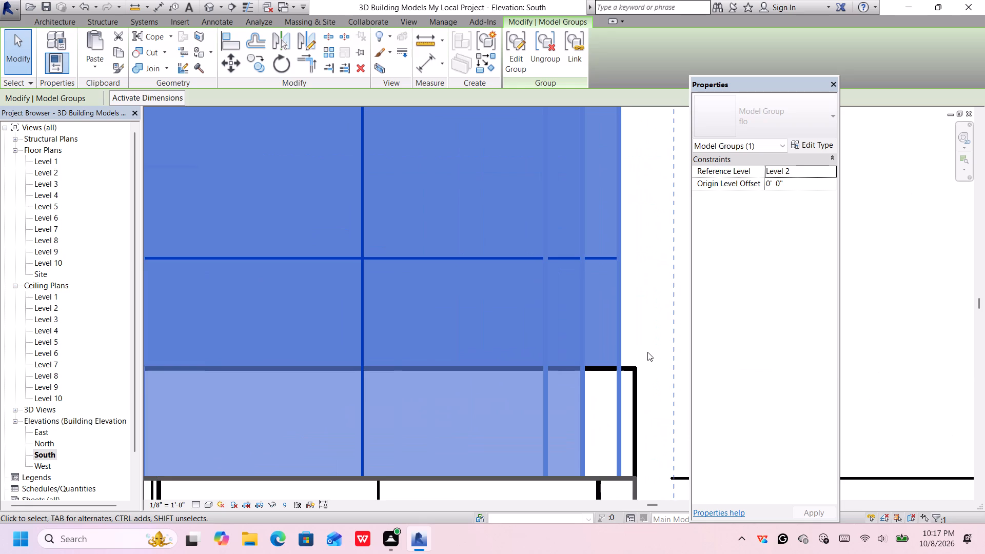
key(Right)
key(Right)
key(Right)
key(Right)
key(Right)
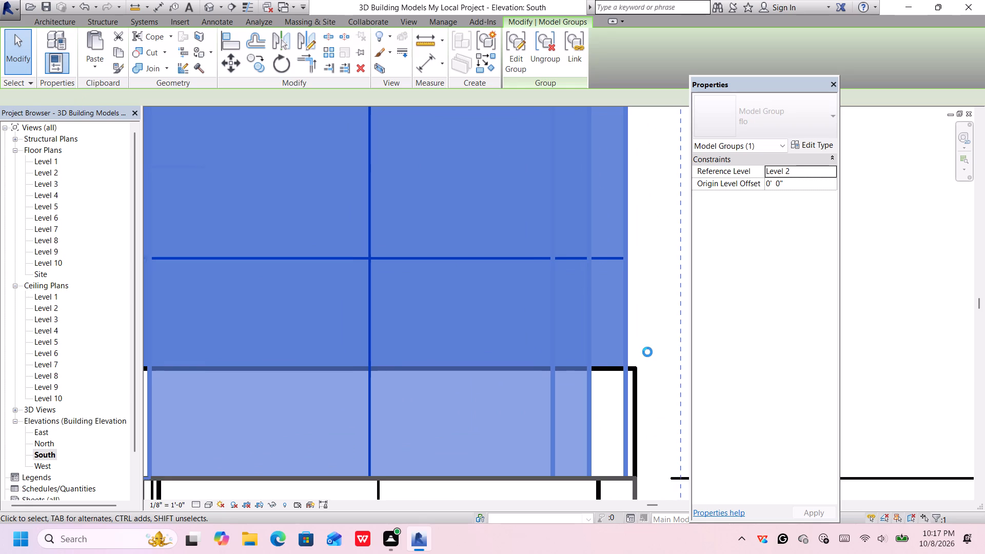
key(Right)
key(Right)
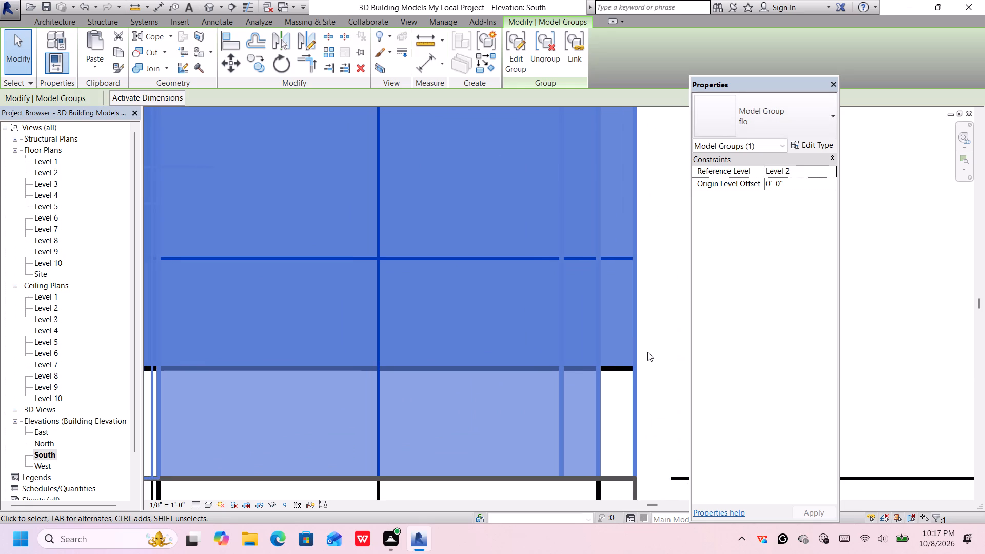
scroll(648, 352, down, 16)
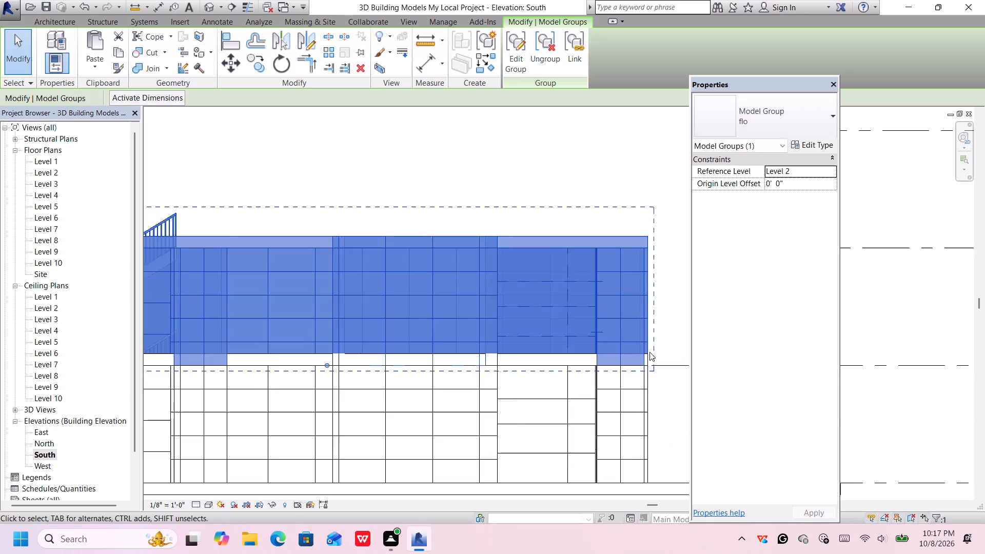
scroll(649, 352, down, 6)
click(515, 244)
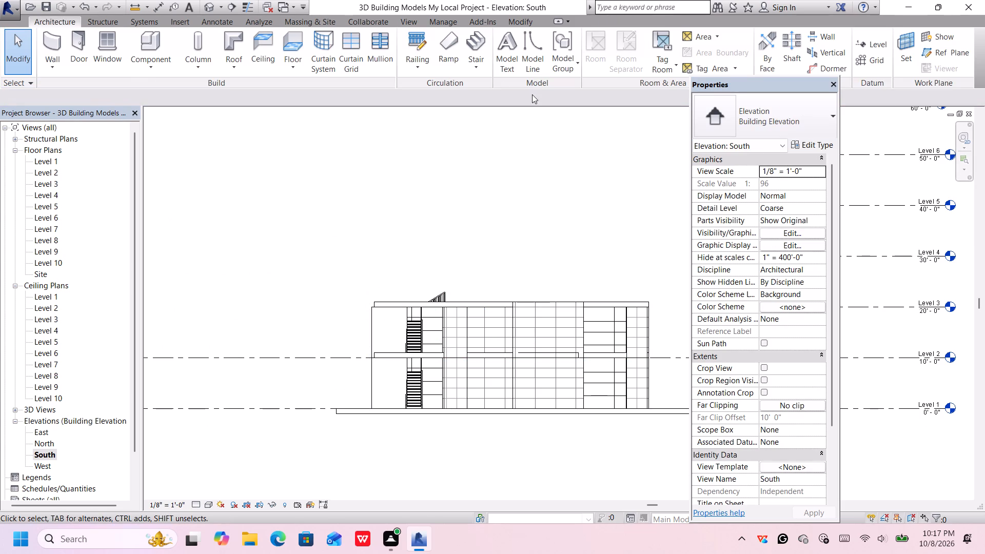
Open the default 3D view to check the two stacked storeys.
click(213, 10)
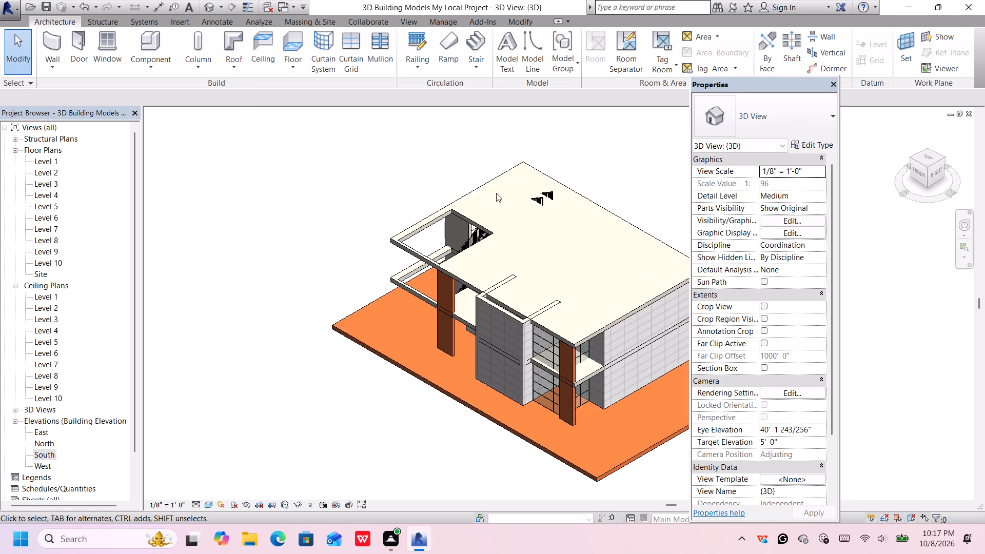
middle_drag(495, 191, 429, 185)
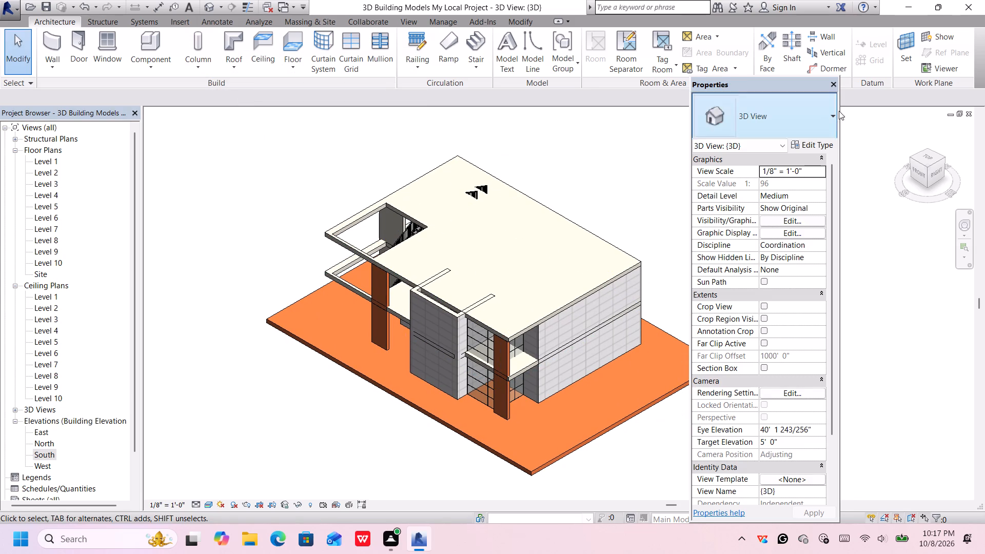
Ungroup the Level 2 flo model group into its individual elements.
click(917, 162)
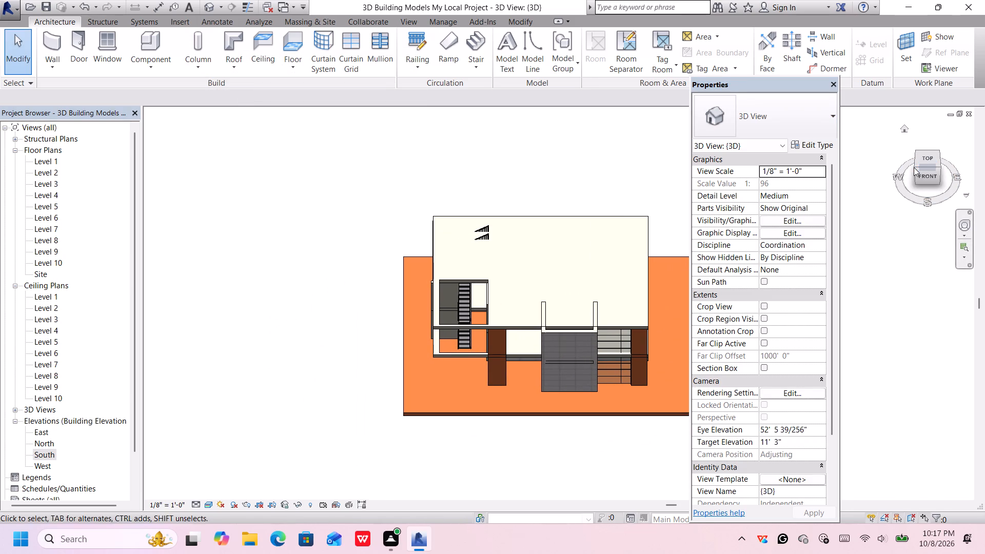
click(916, 166)
middle_drag(619, 251, 575, 196)
middle_drag(649, 178, 649, 195)
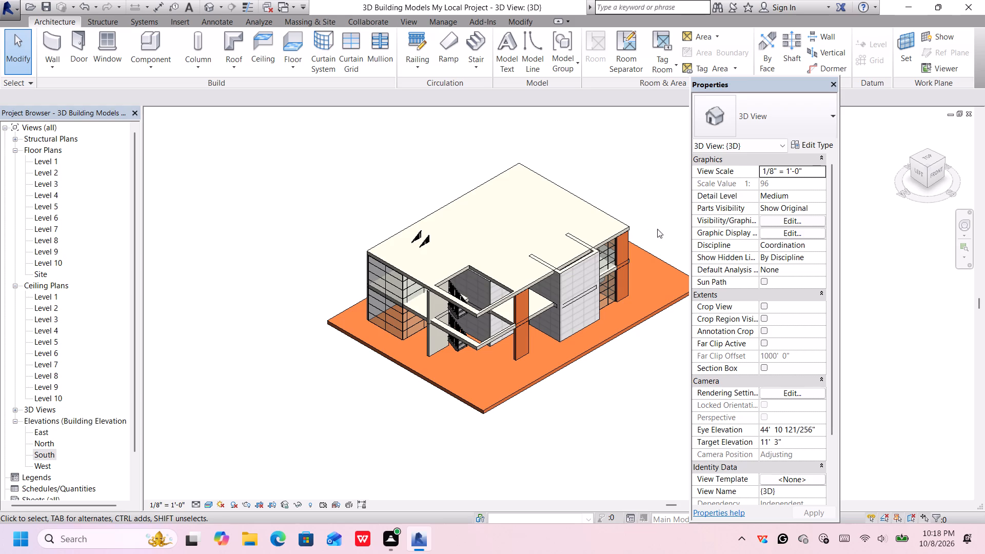
scroll(366, 284, up, 3)
click(376, 272)
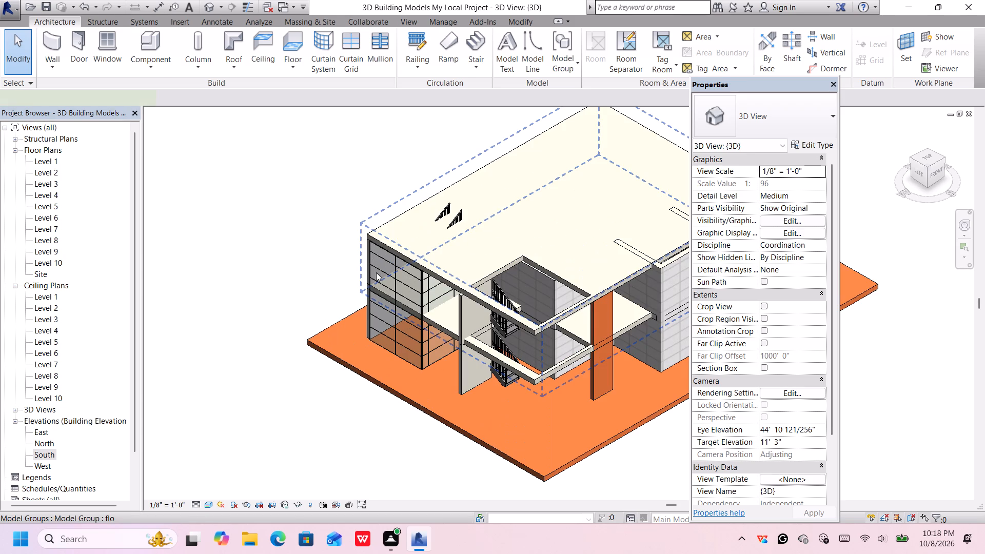
click(549, 44)
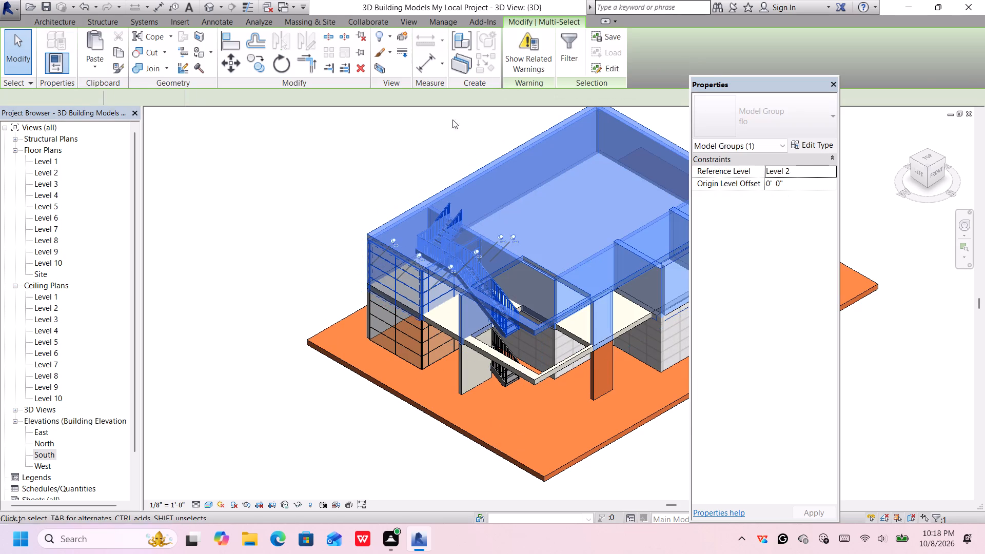
scroll(360, 254, up, 4)
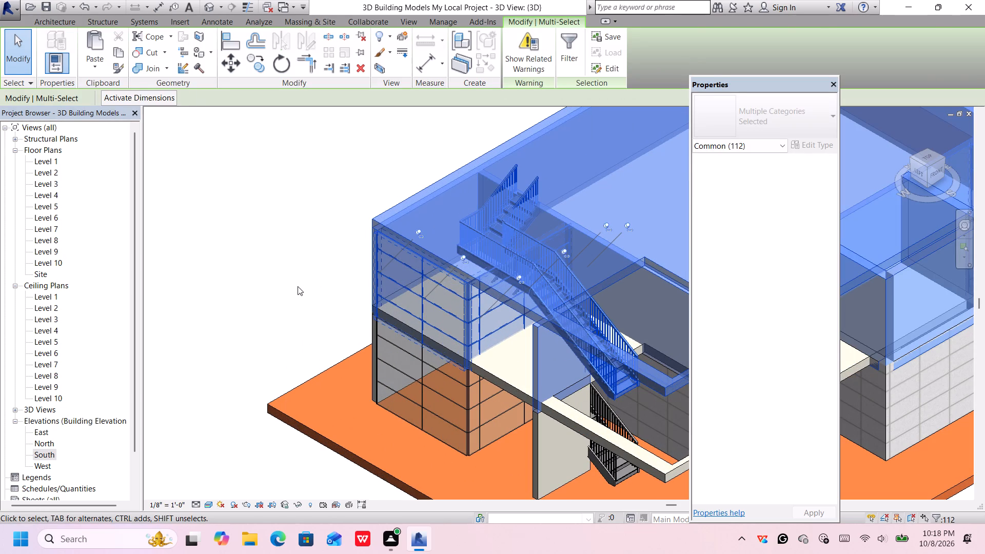
click(329, 283)
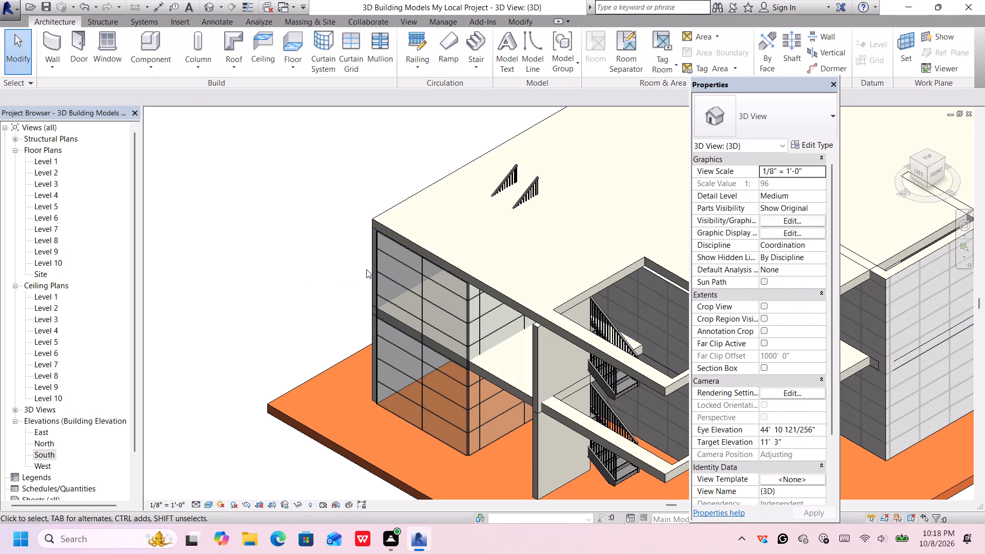
Examine the stacked glazed end and the corner where the Level 2 rear wall meets the curtain wall.
scroll(371, 273, up, 7)
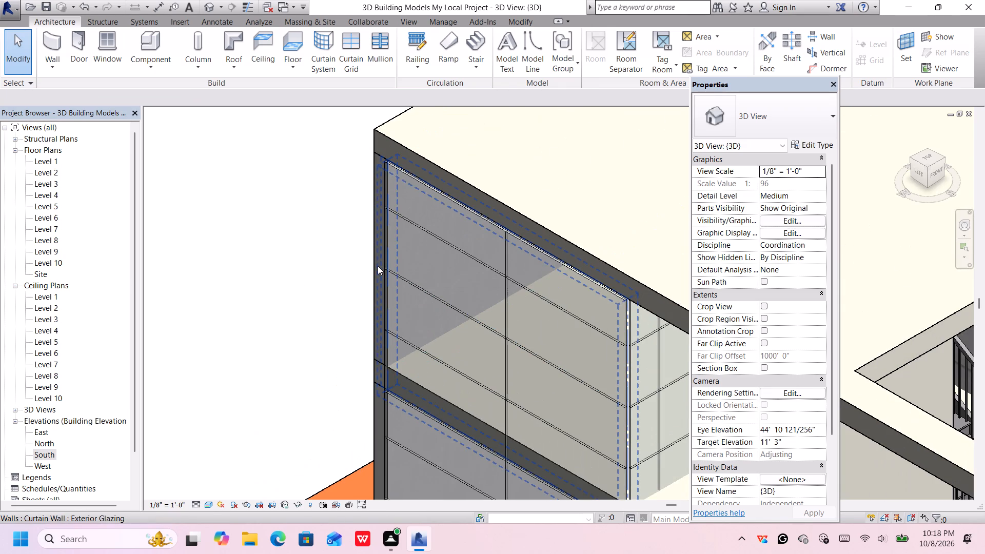
scroll(377, 266, up, 5)
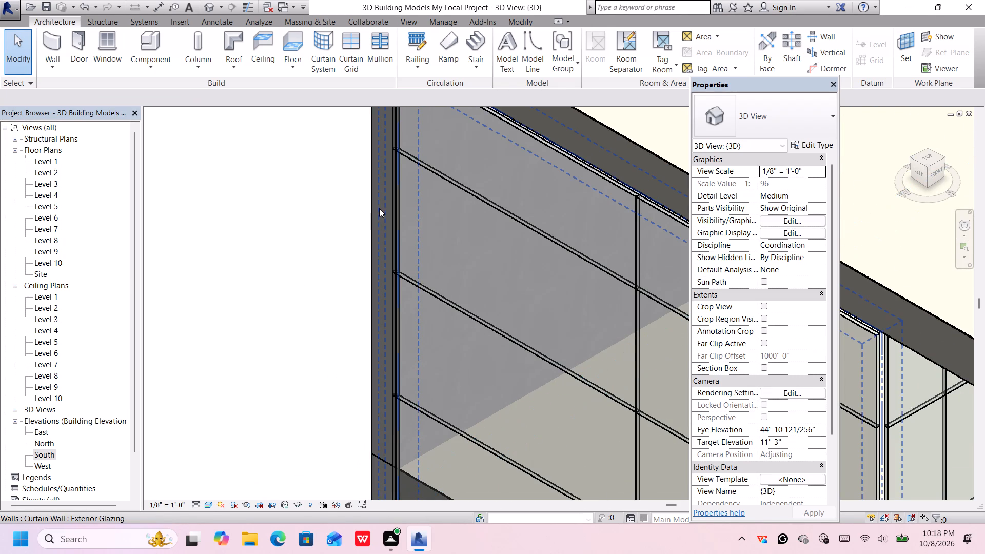
scroll(378, 205, down, 5)
middle_drag(312, 221, 308, 232)
key(Escape)
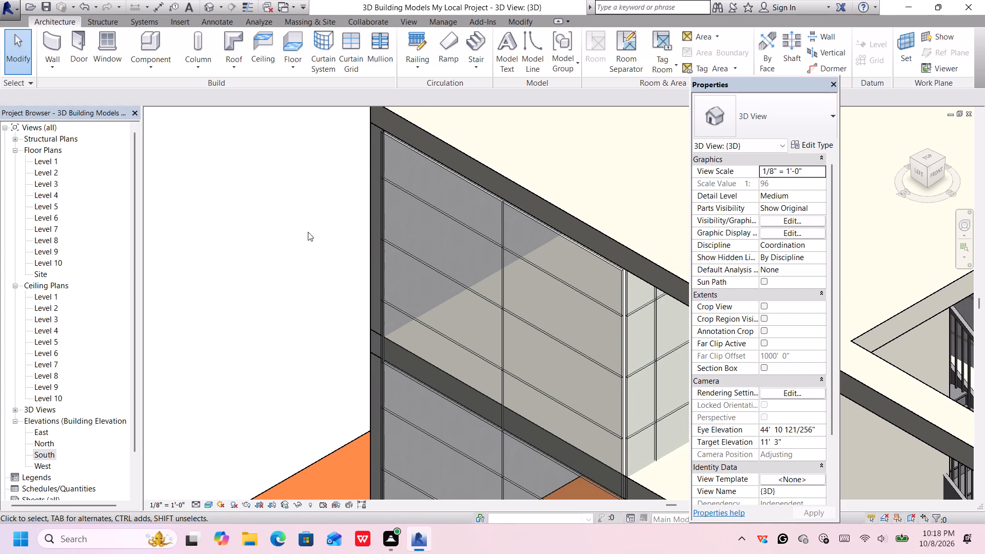
middle_drag(308, 232, 336, 251)
middle_drag(329, 256, 428, 255)
scroll(425, 266, up, 1)
scroll(425, 266, down, 1)
middle_drag(403, 265, 148, 207)
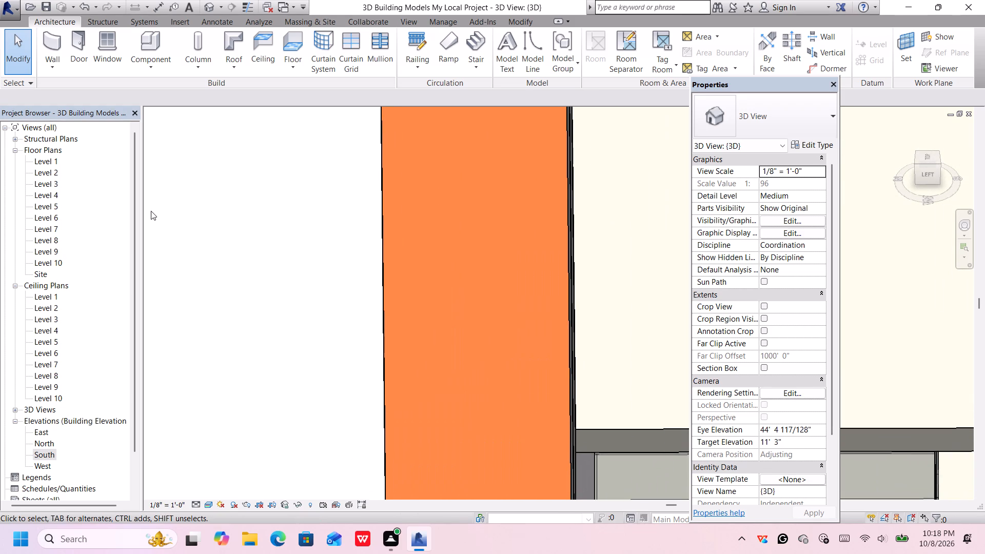
shift+middle_drag(176, 233, 228, 217)
shift+scroll(176, 233, down, 1)
scroll(235, 214, up, 1)
scroll(236, 214, down, 7)
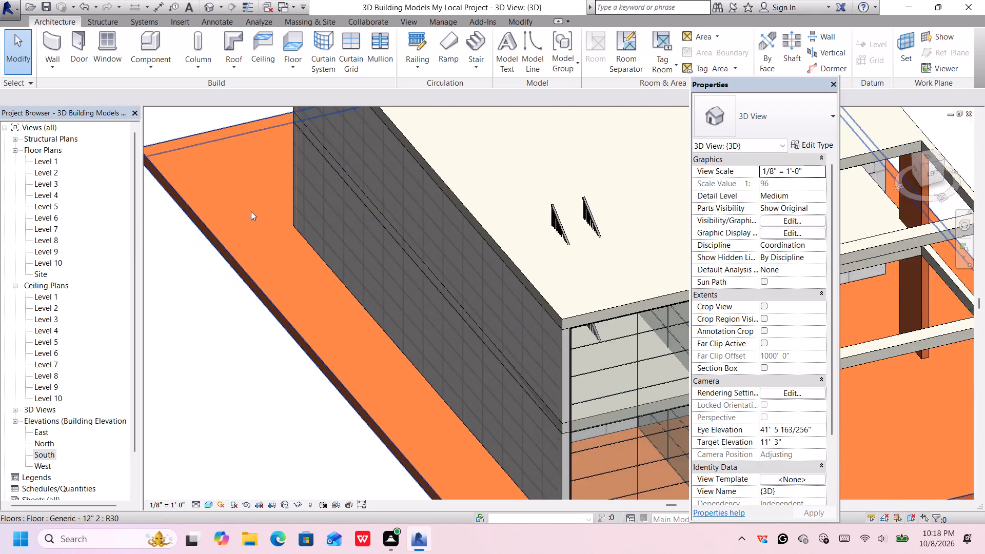
scroll(297, 215, down, 3)
scroll(390, 286, up, 1)
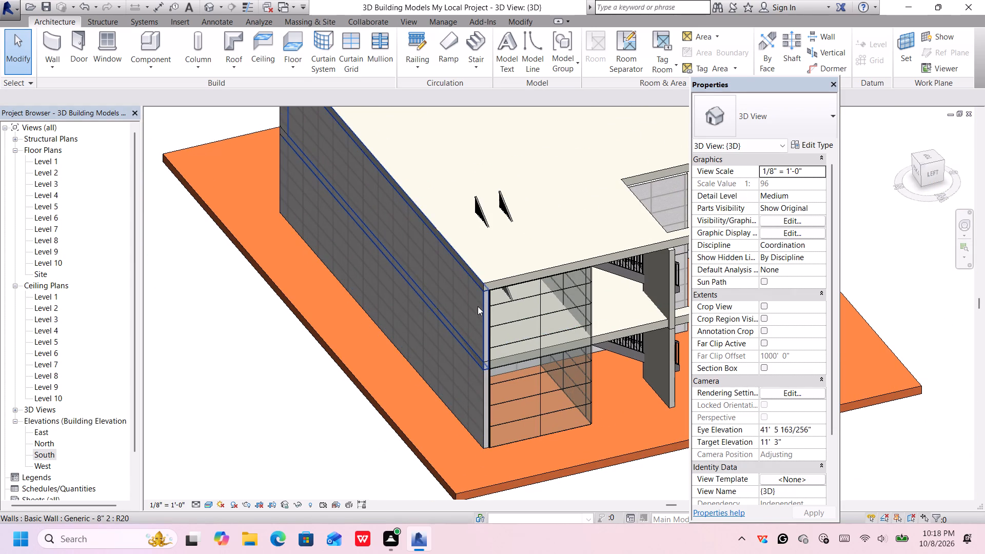
Stretch the Level 2 rear Generic - 8" 2 wall past the glazed corner to a length of about 59' 6".
click(478, 305)
scroll(471, 281, down, 1)
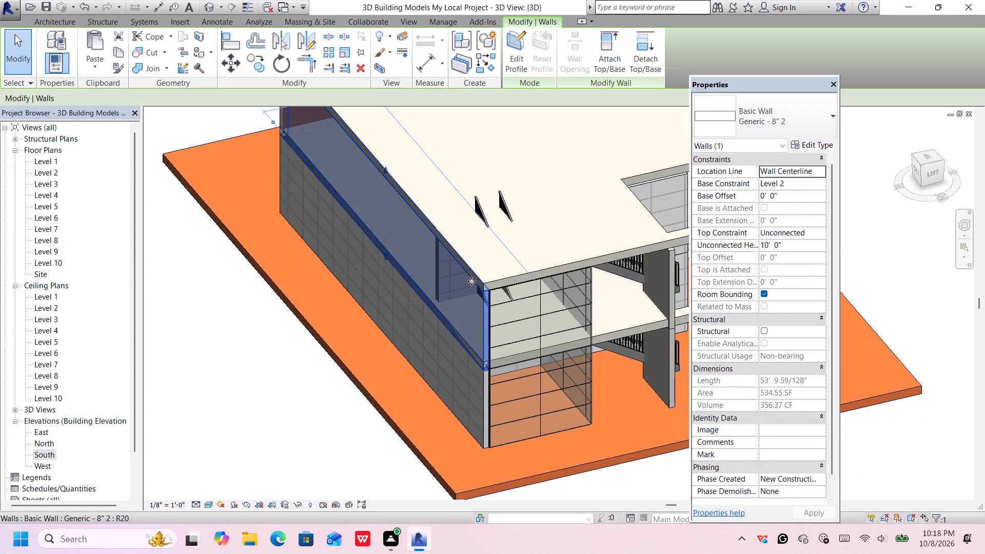
scroll(471, 281, down, 2)
scroll(369, 164, up, 3)
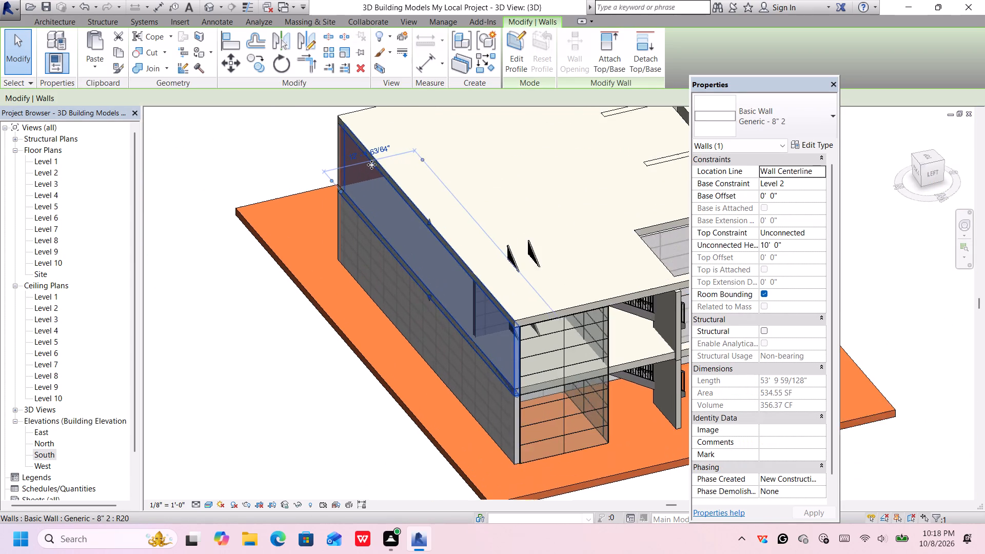
middle_drag(493, 264, 480, 236)
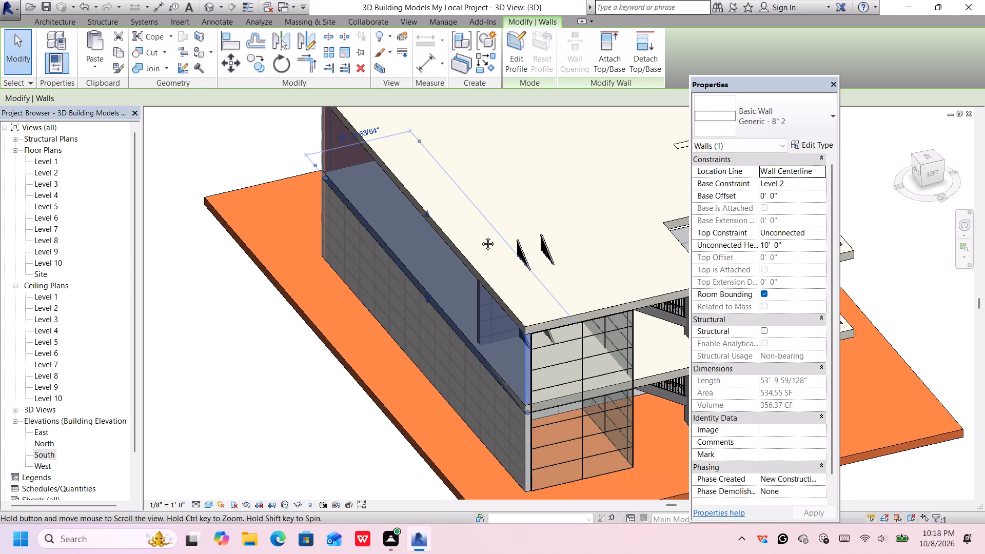
middle_drag(480, 236, 468, 219)
scroll(513, 376, up, 1)
scroll(511, 369, down, 2)
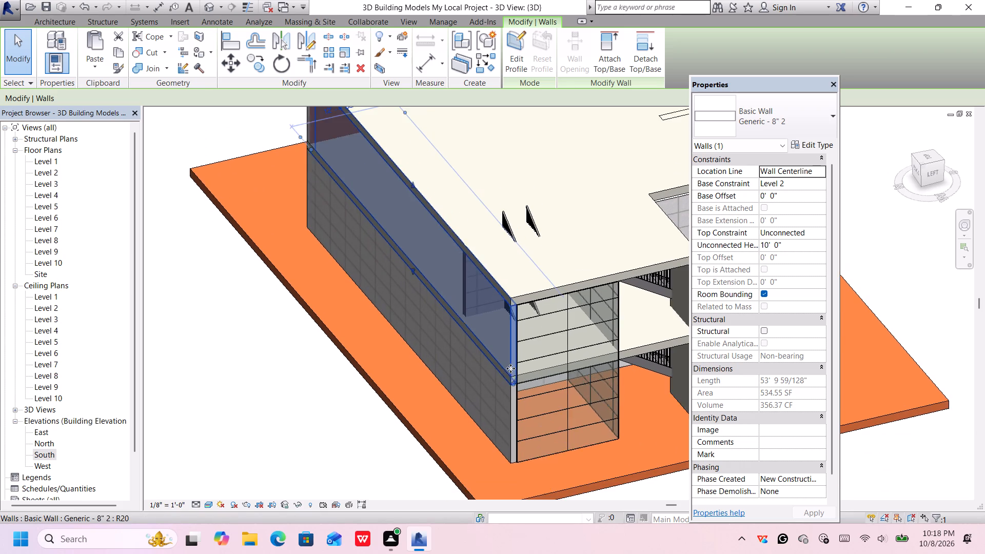
scroll(517, 384, up, 5)
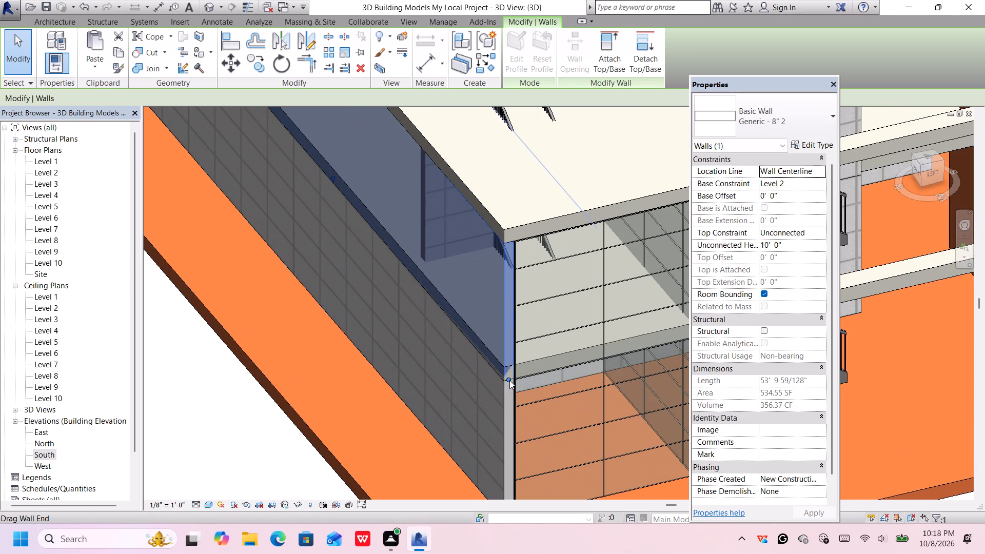
drag(509, 380, 546, 420)
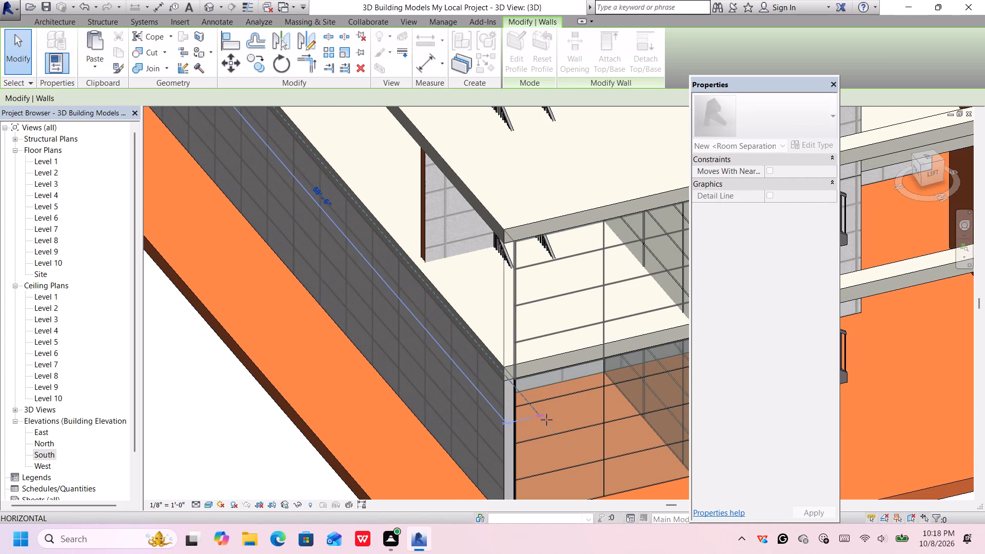
drag(546, 420, 549, 422)
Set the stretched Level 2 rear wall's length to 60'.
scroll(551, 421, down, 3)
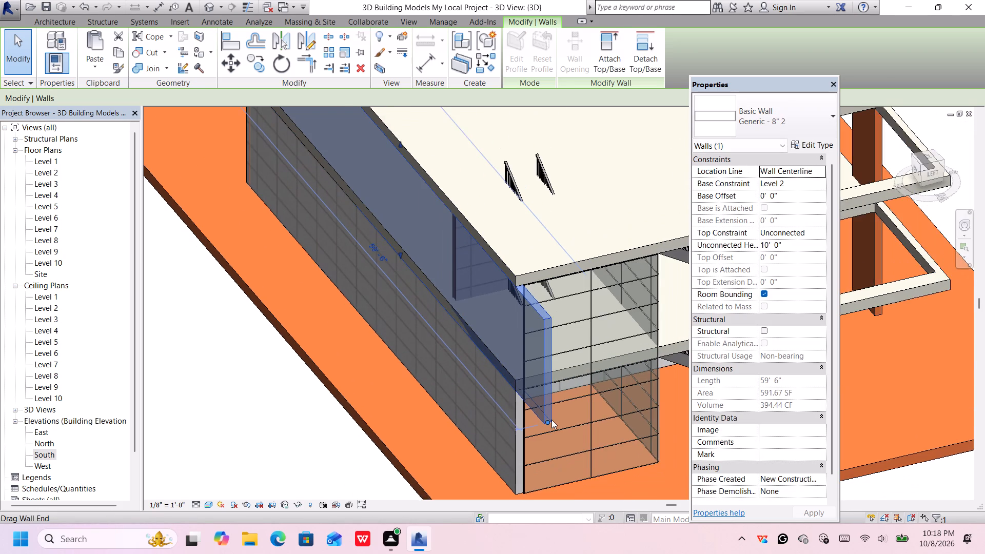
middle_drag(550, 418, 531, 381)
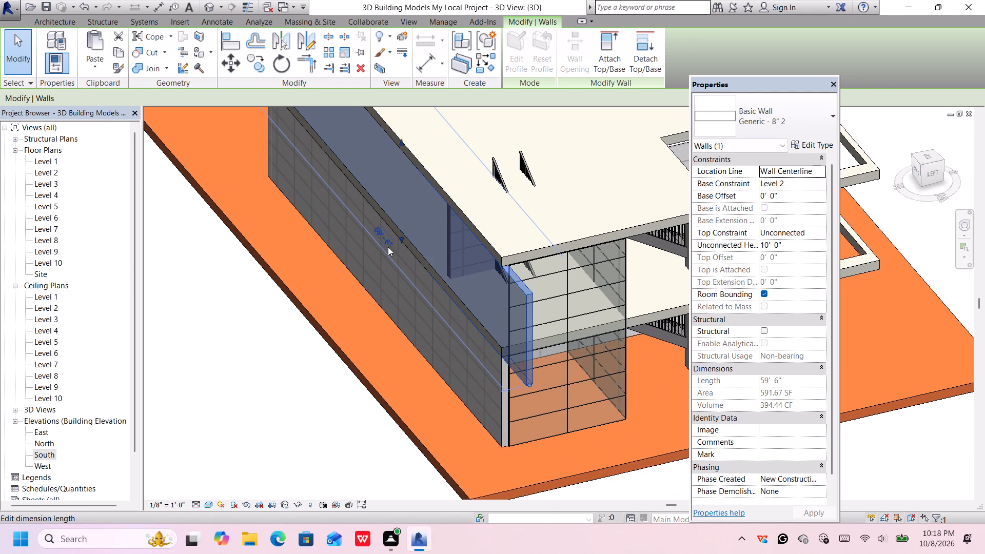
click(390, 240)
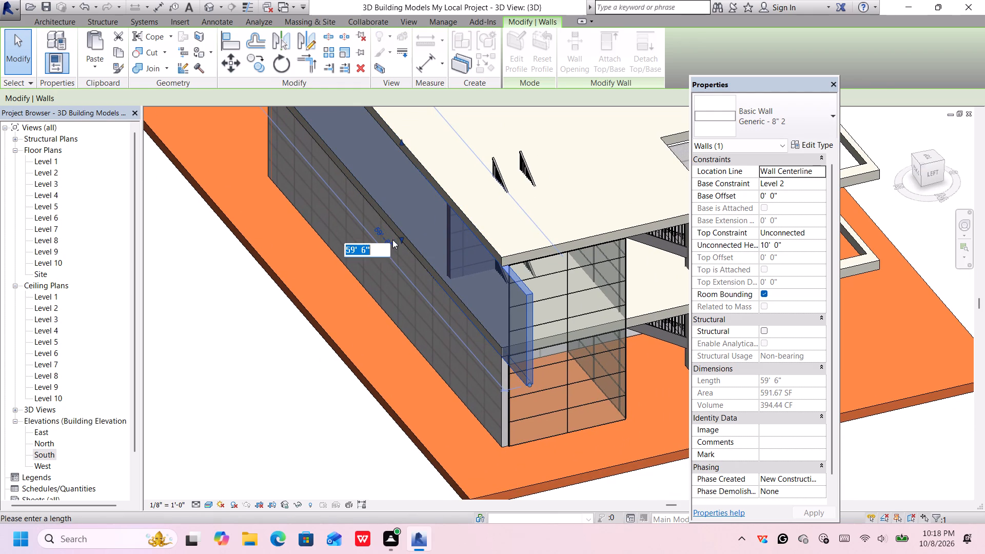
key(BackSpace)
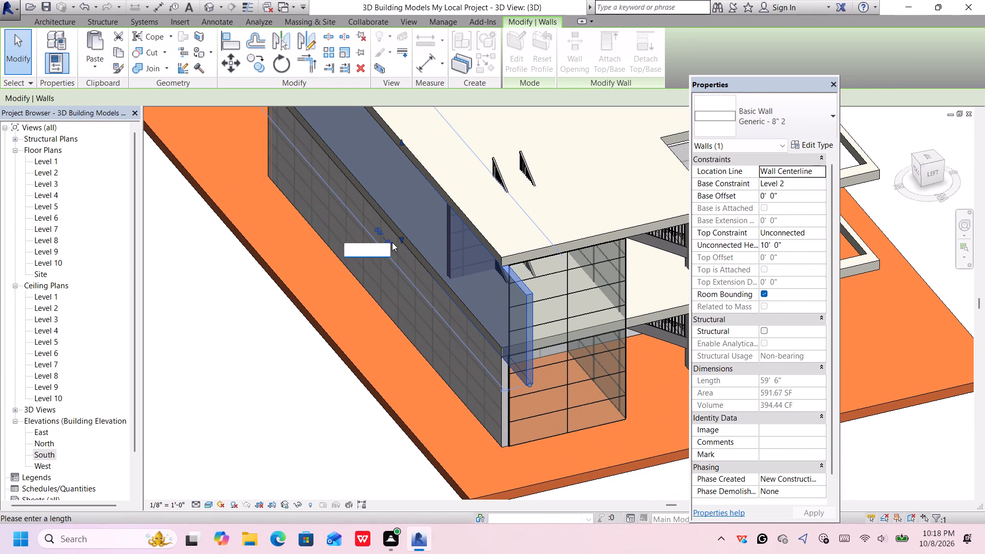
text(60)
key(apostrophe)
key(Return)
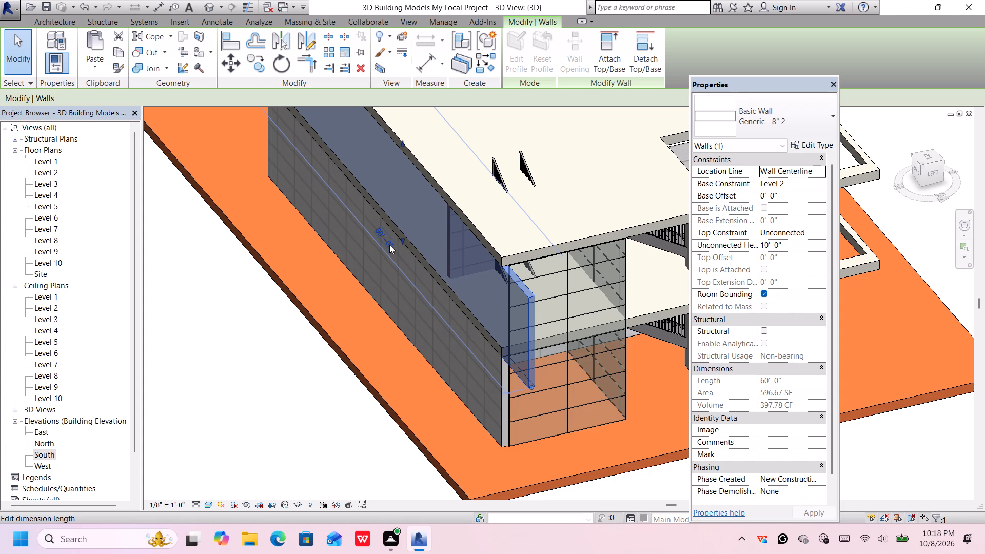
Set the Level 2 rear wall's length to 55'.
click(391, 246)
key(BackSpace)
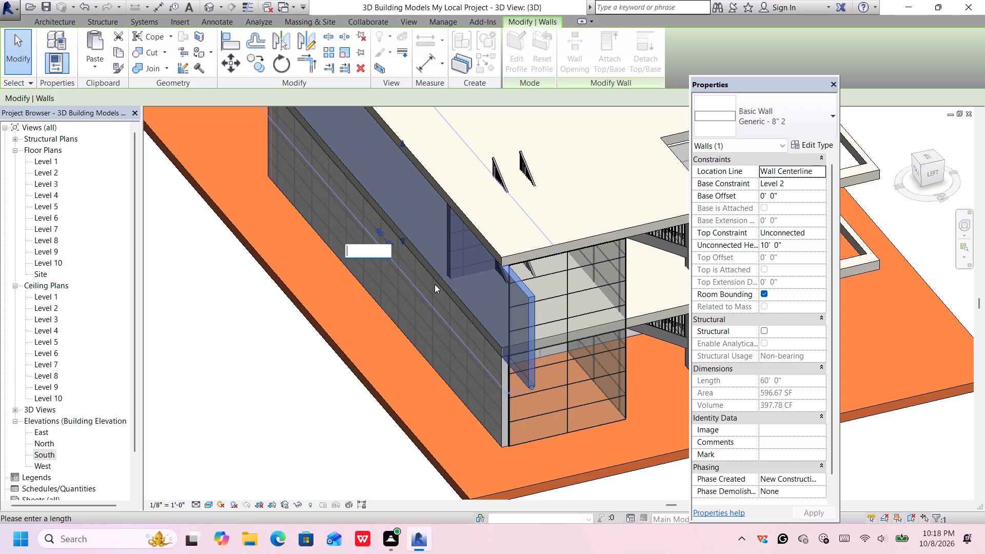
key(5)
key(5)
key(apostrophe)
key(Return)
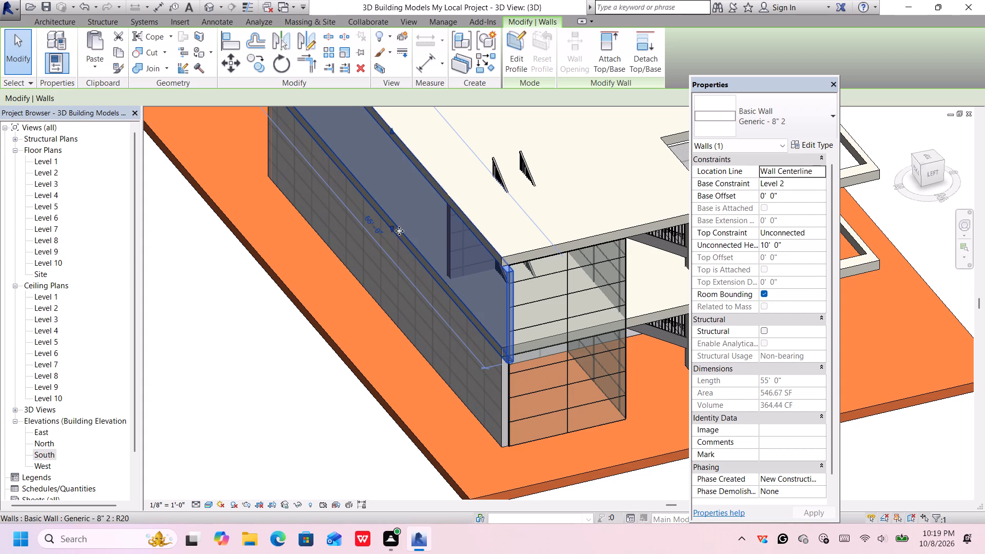
Set the Level 2 rear wall's length to 58' and deselect it.
click(373, 227)
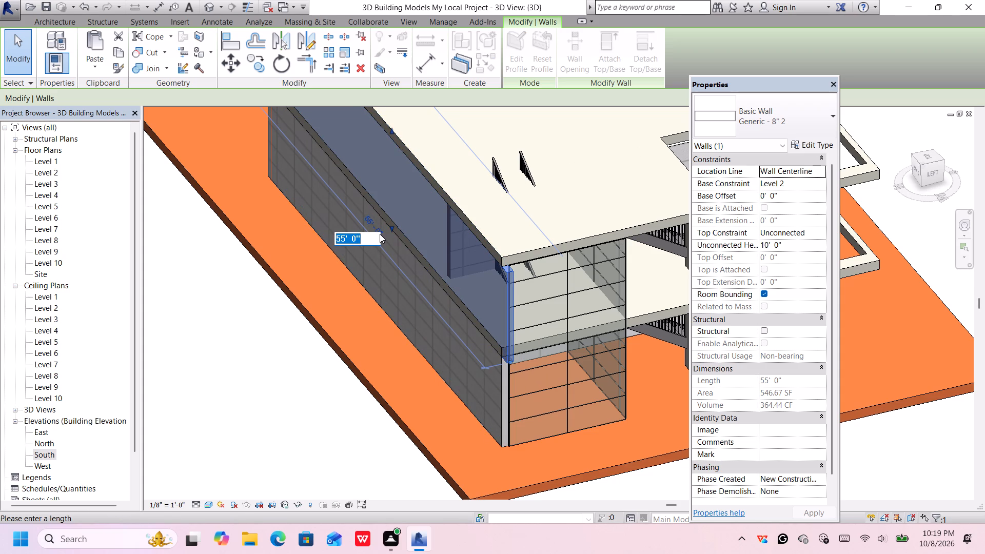
key(BackSpace)
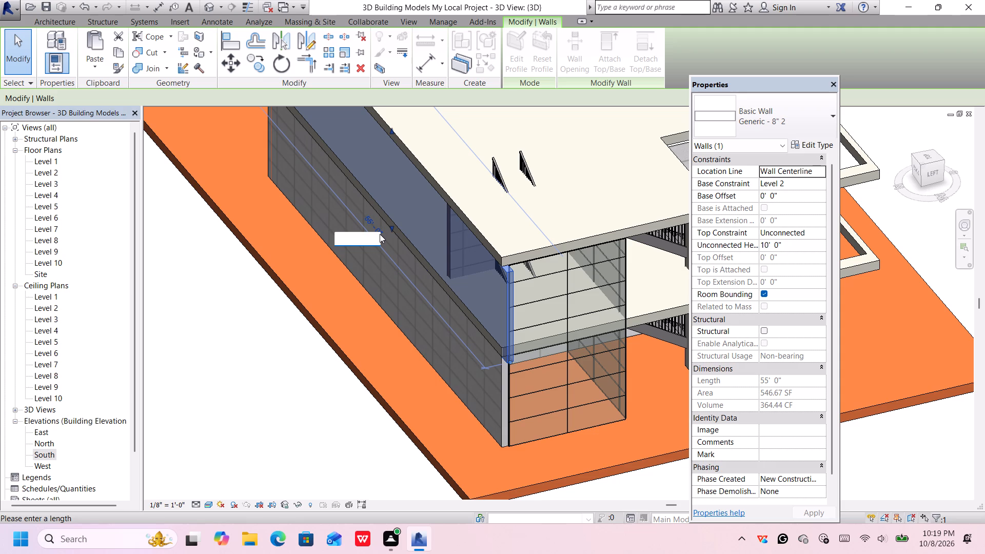
key(5)
key(8)
key(apostrophe)
key(Return)
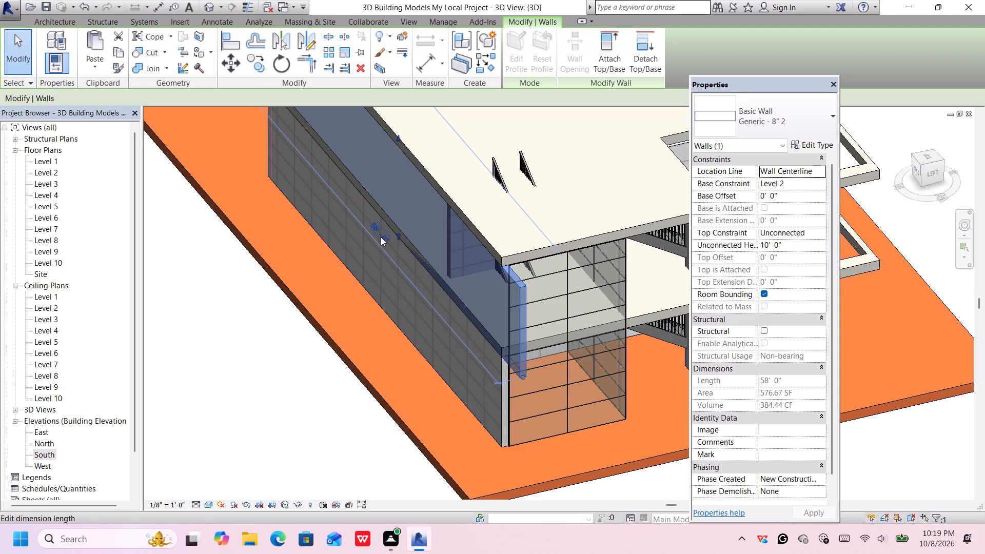
scroll(388, 218, down, 1)
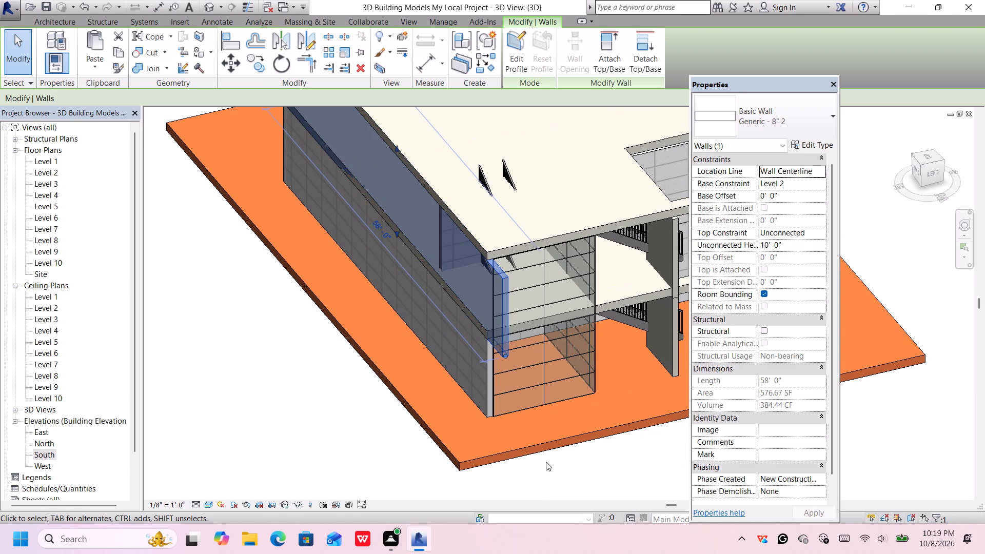
click(546, 462)
Examine the projecting Level 2 rear wall and the two storeys from the front and the glazed end.
scroll(579, 461, up, 1)
scroll(579, 461, down, 2)
middle_drag(579, 460, 510, 455)
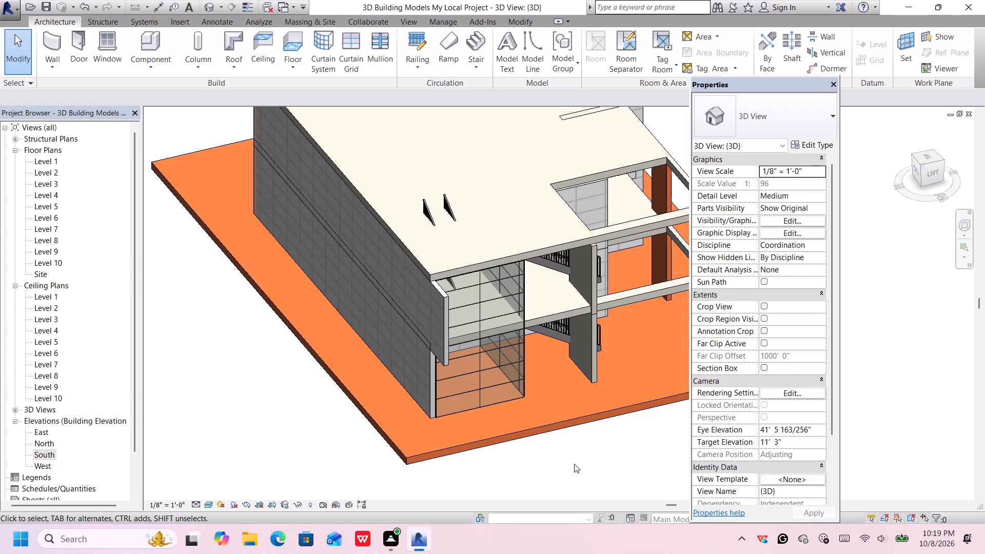
middle_click(579, 460)
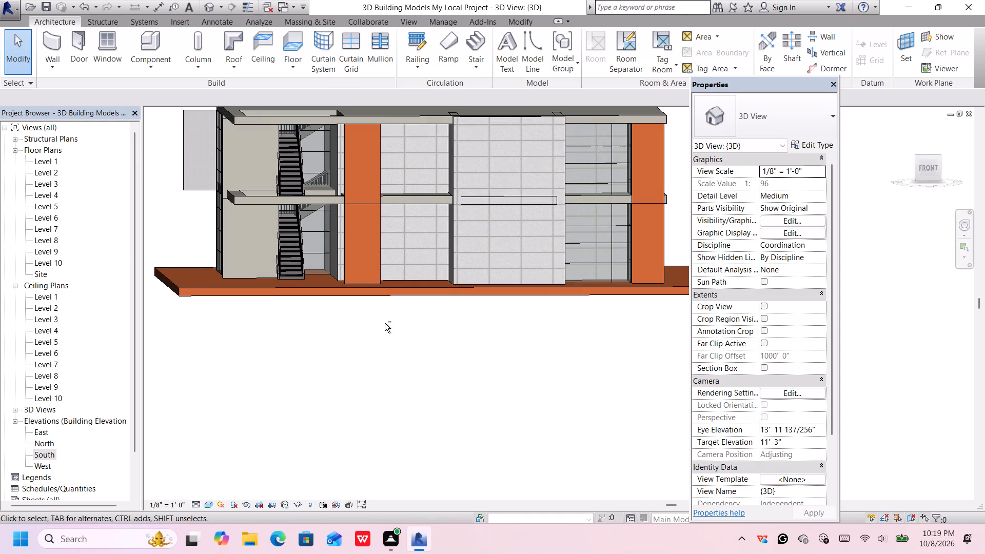
scroll(385, 325, up, 5)
scroll(385, 325, down, 6)
scroll(384, 331, up, 1)
scroll(384, 331, down, 1)
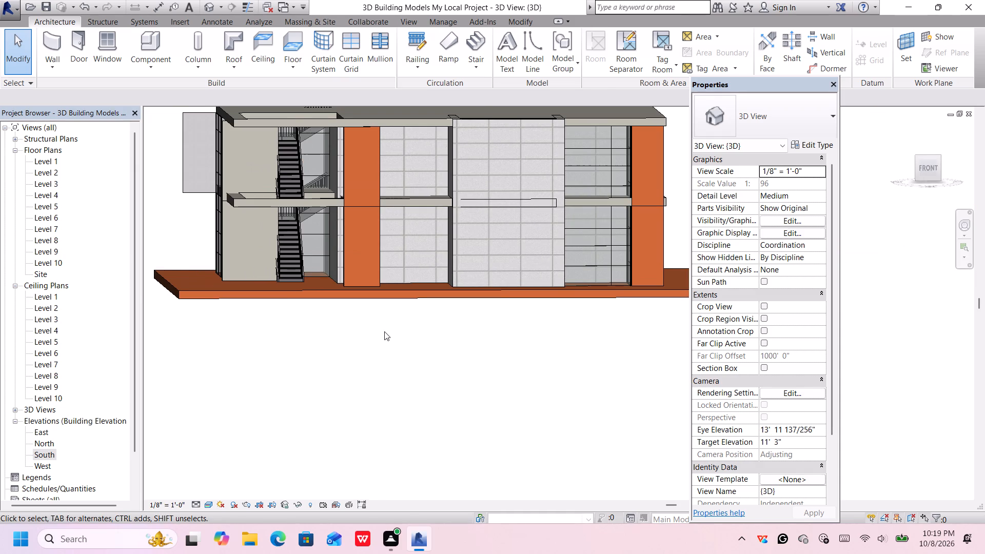
middle_drag(371, 332, 372, 335)
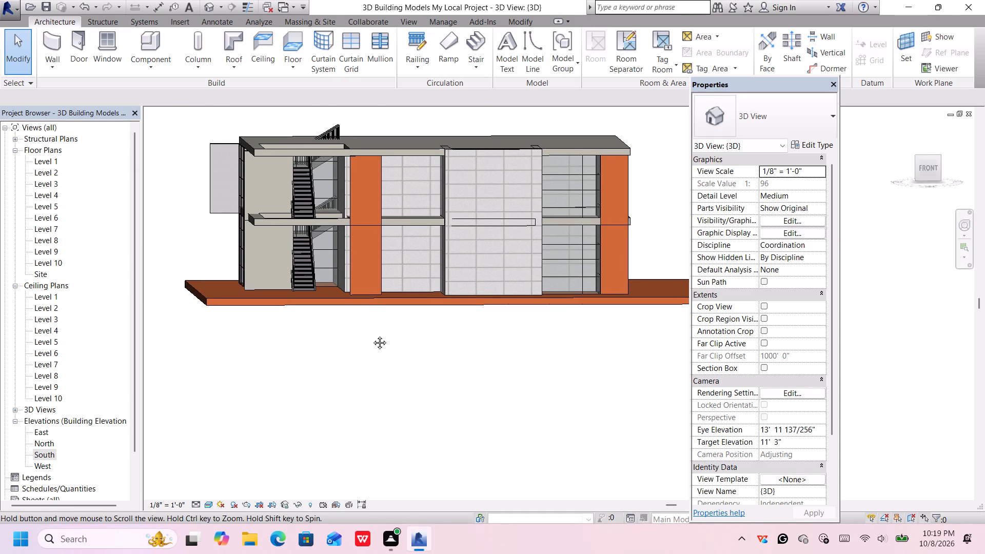
middle_drag(372, 335, 421, 373)
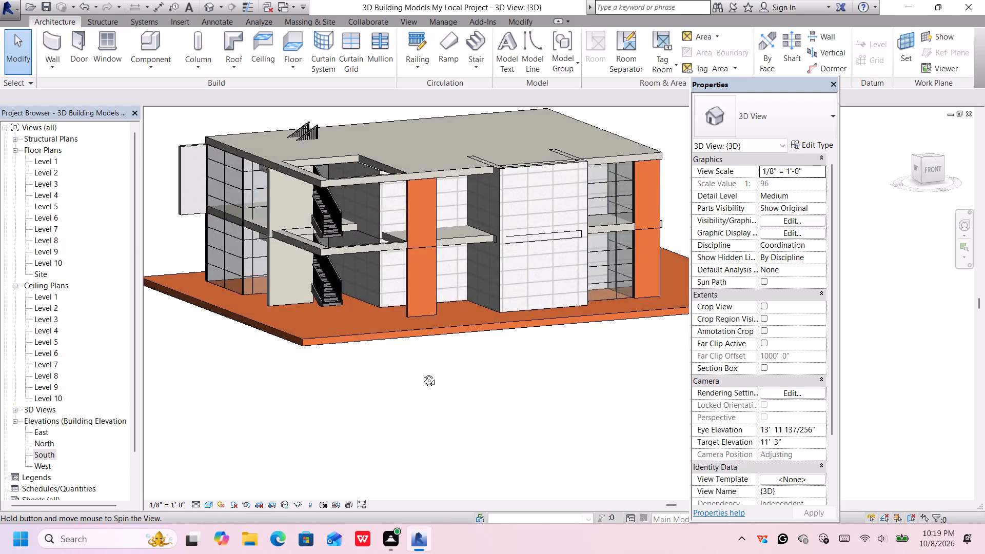
Examine the two storeys from the front in 3D and look over the Level 3 floor plan.
middle_drag(421, 373, 436, 395)
middle_drag(432, 387, 395, 411)
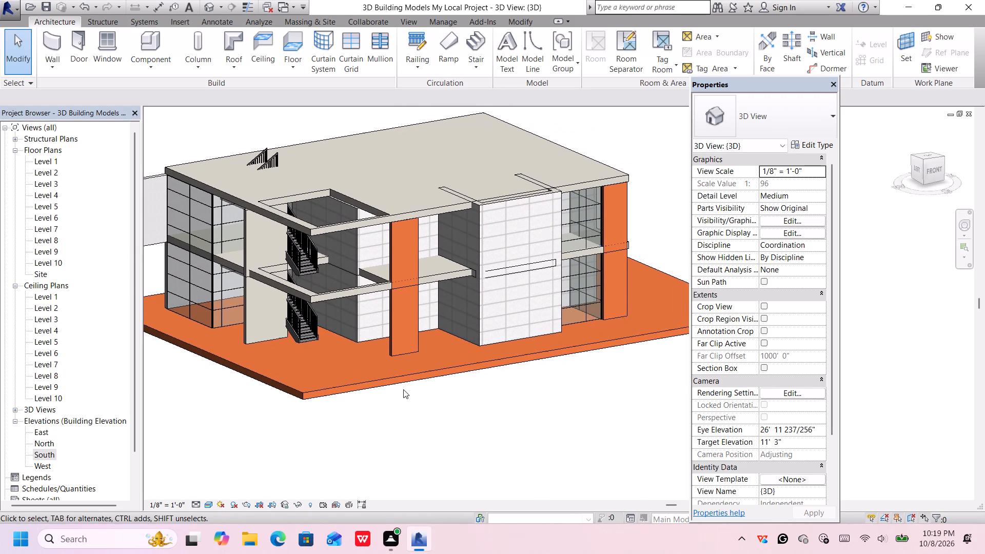
scroll(491, 386, up, 1)
middle_drag(489, 386, 489, 439)
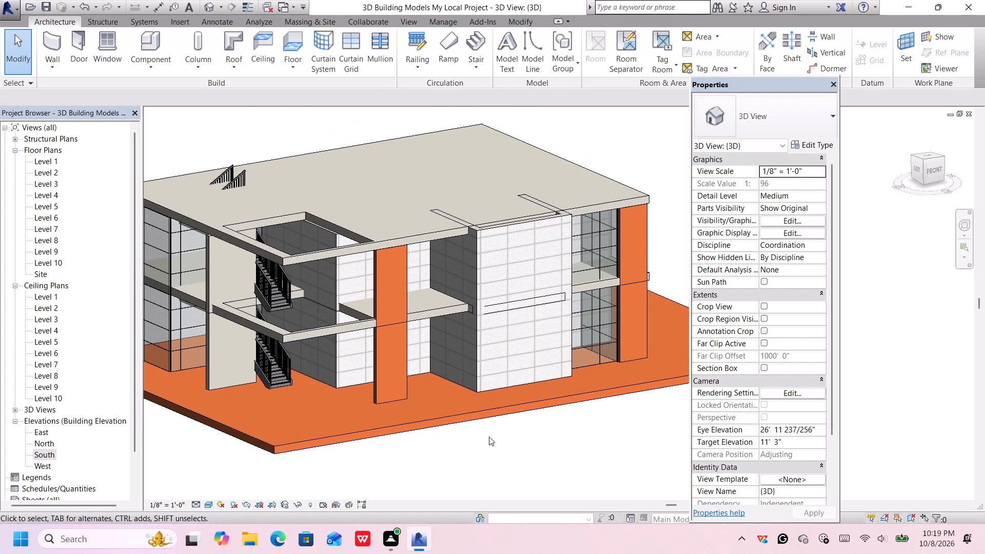
double_click(50, 183)
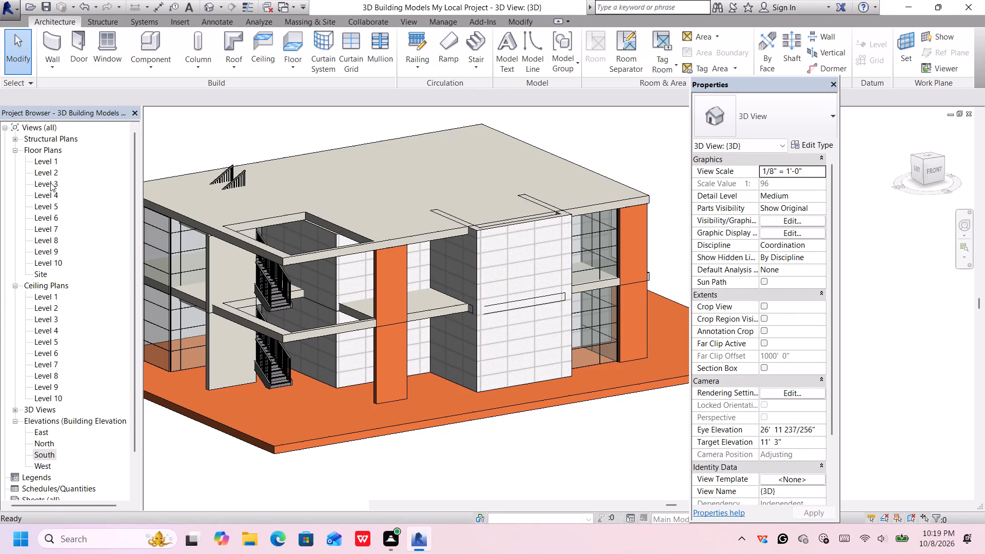
scroll(455, 290, up, 3)
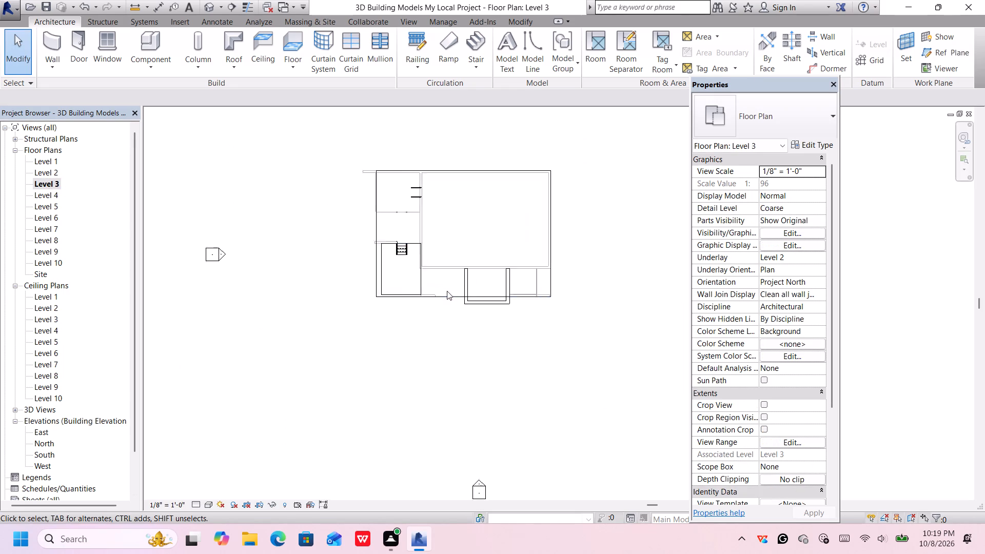
scroll(447, 291, up, 1)
middle_drag(437, 283, 397, 247)
middle_drag(396, 242, 382, 282)
scroll(379, 283, down, 1)
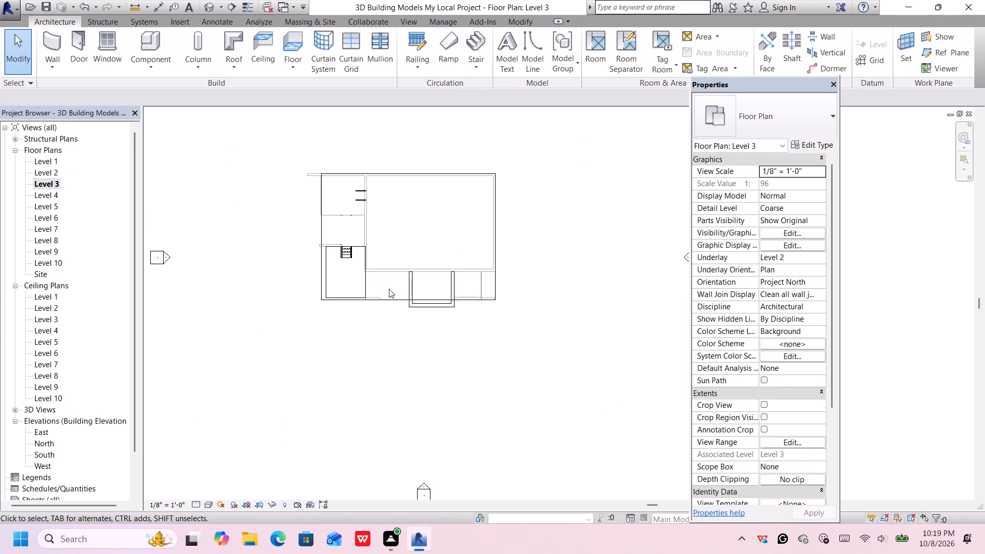
scroll(395, 290, up, 4)
On the Level 2 plan, draw Exterior Glazing curtain walls from the front wall about 8'-6" out to the pier's end, and across to the projecting bay.
double_click(50, 171)
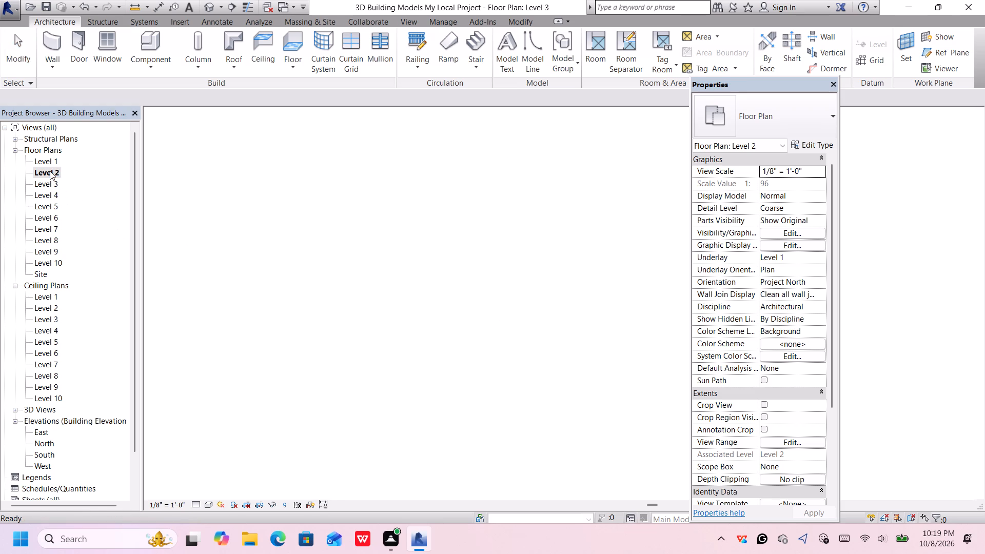
middle_drag(549, 310, 546, 326)
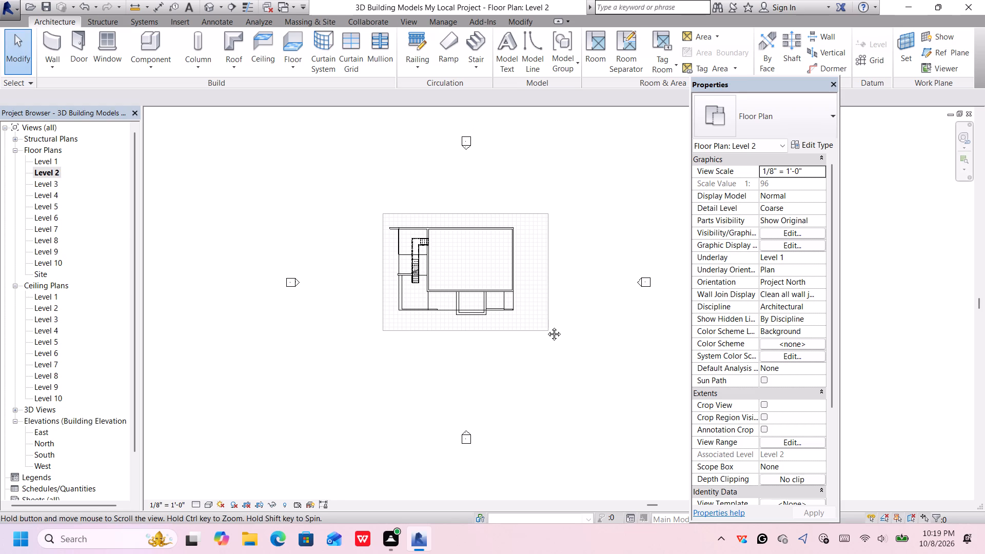
middle_drag(546, 326, 545, 327)
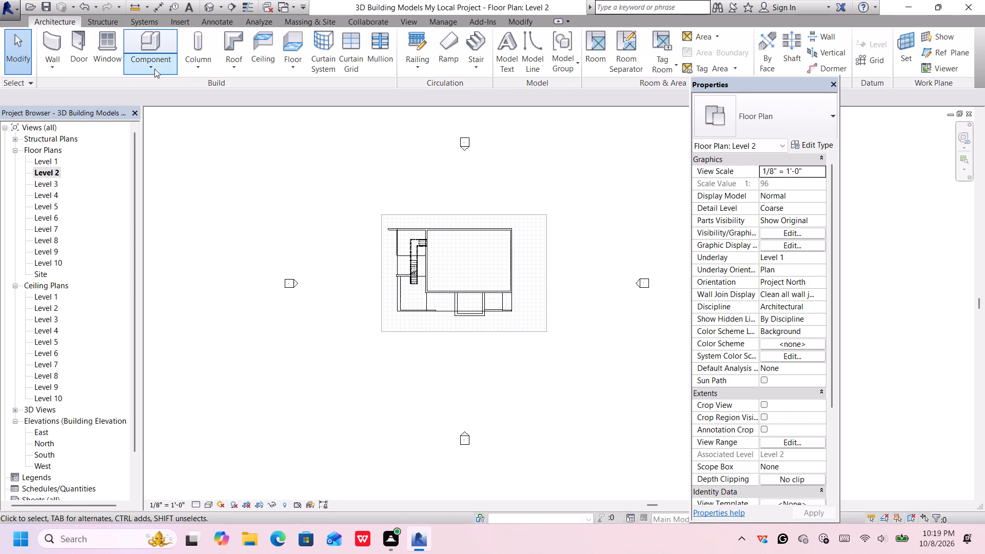
click(67, 78)
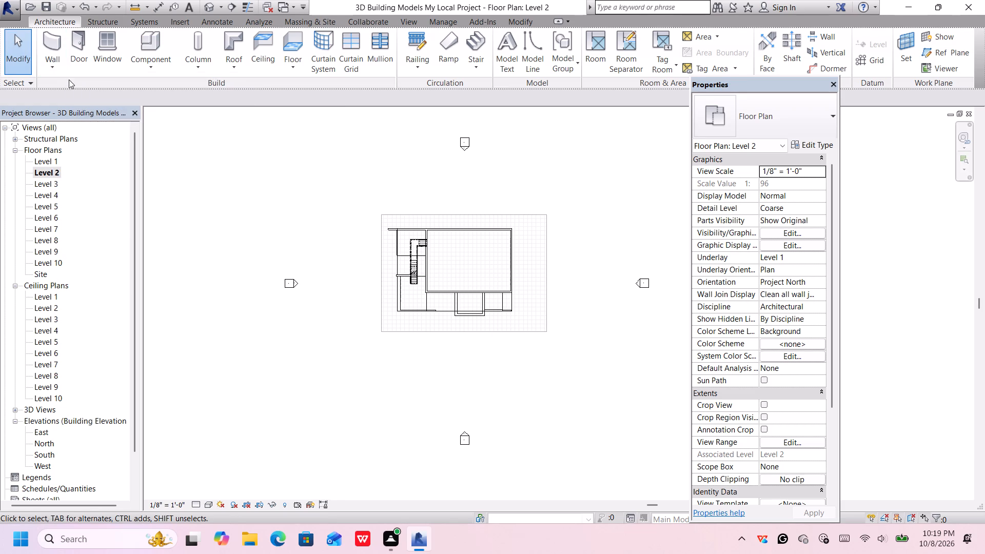
click(56, 43)
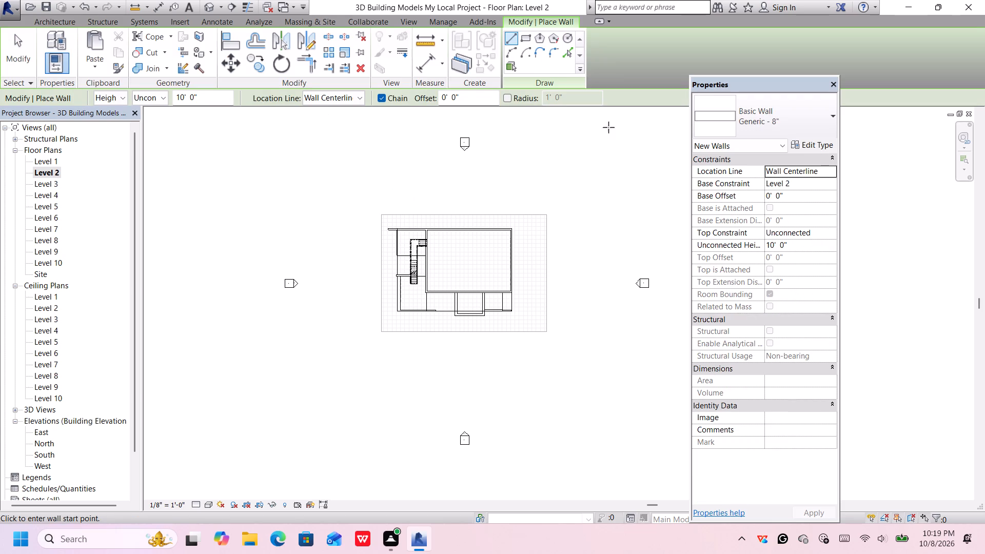
click(750, 120)
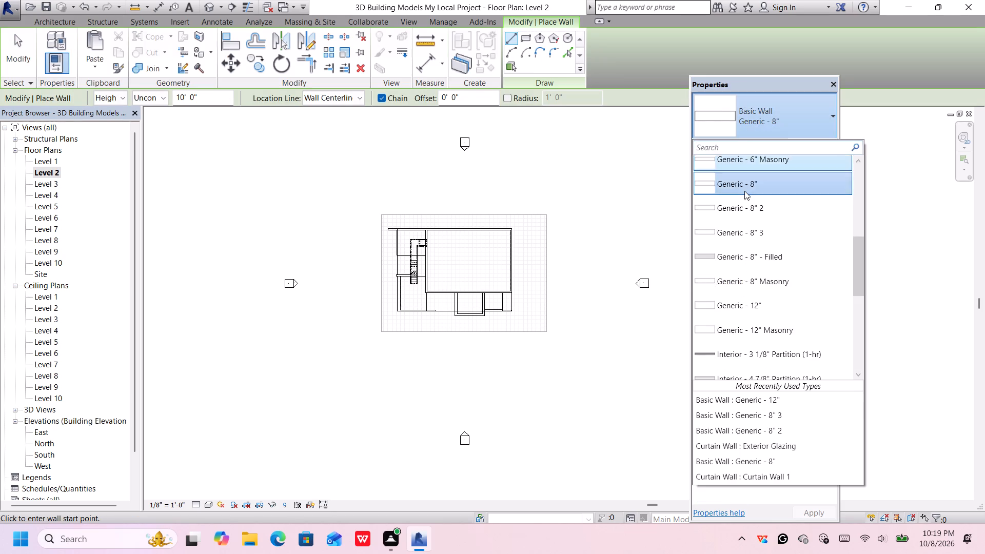
scroll(770, 314, down, 8)
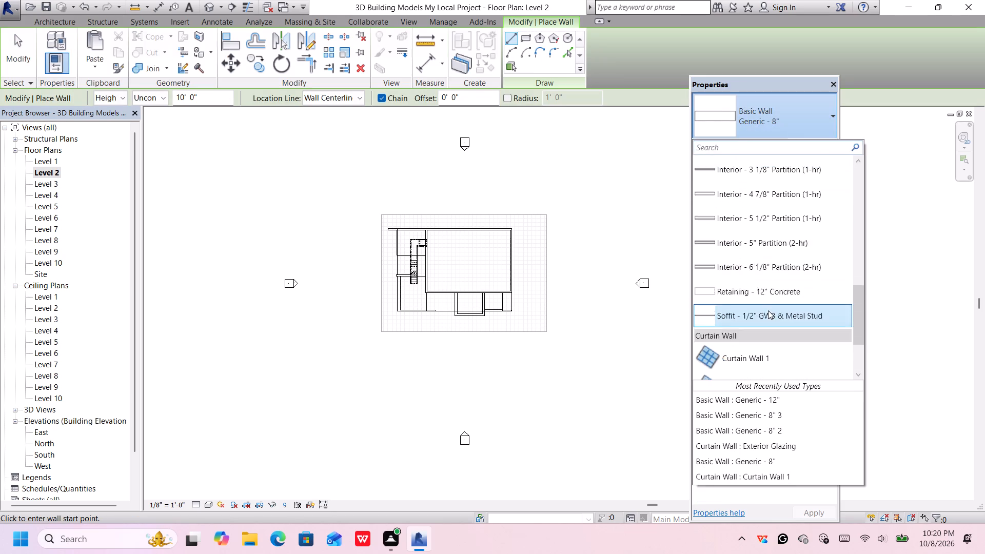
scroll(768, 310, down, 1)
click(753, 322)
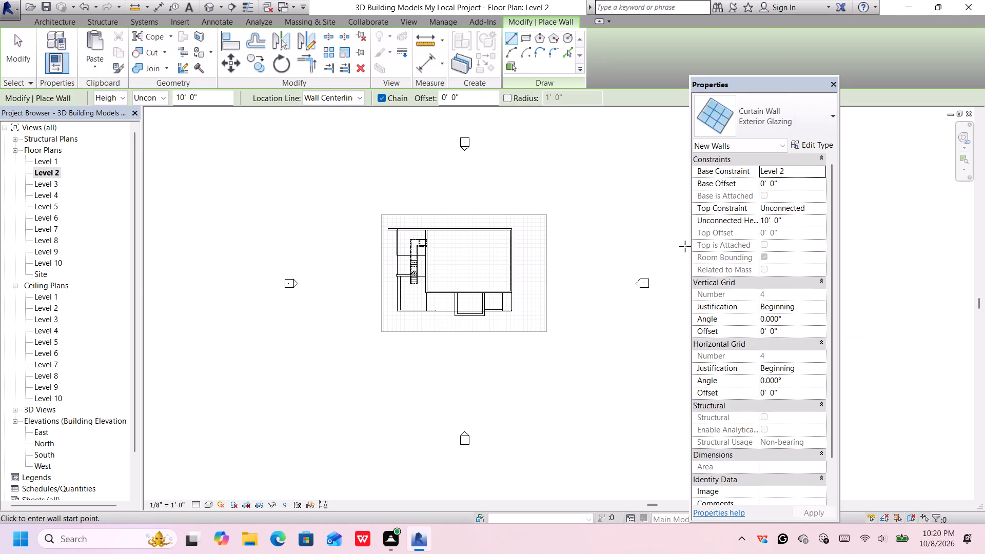
scroll(465, 310, up, 5)
middle_drag(399, 271, 401, 287)
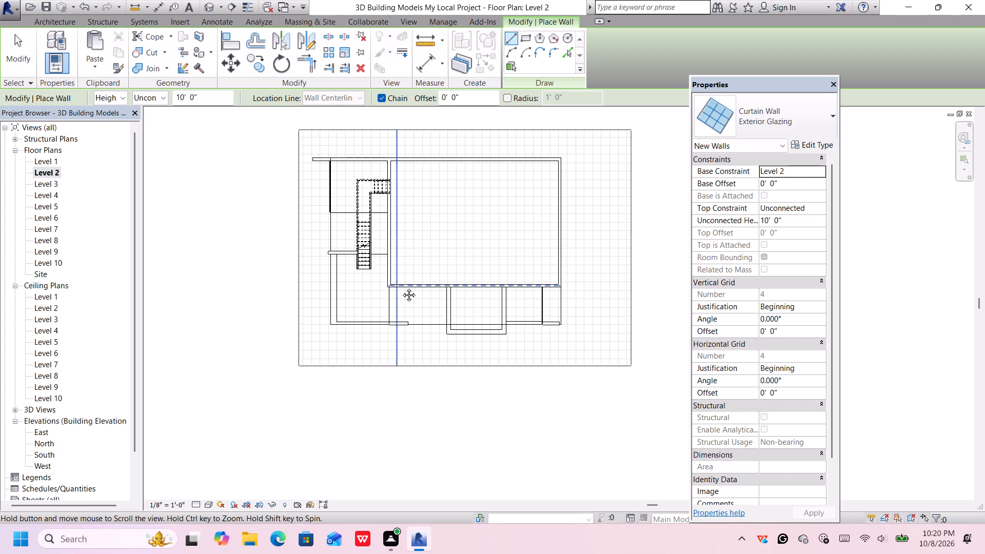
middle_drag(401, 287, 405, 312)
scroll(403, 321, up, 4)
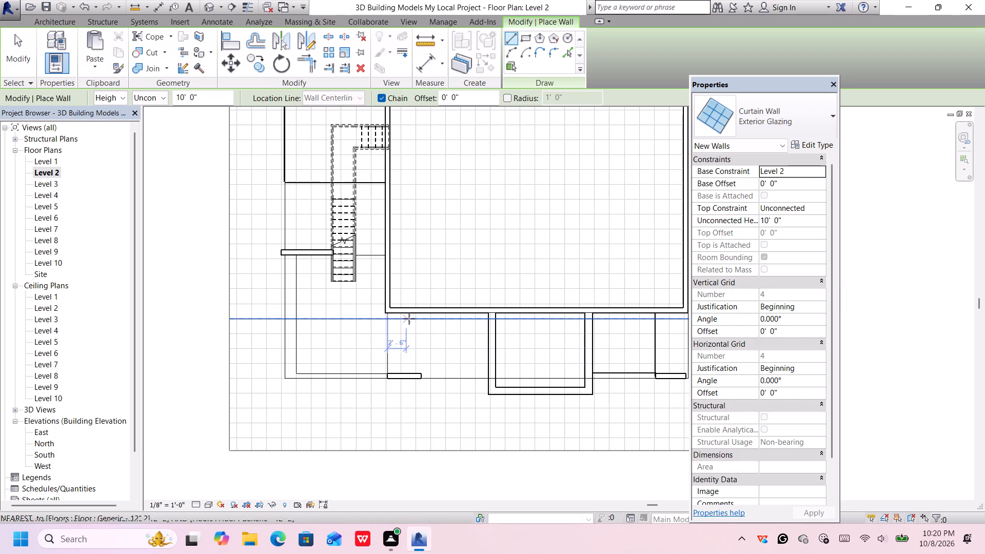
scroll(421, 313, up, 4)
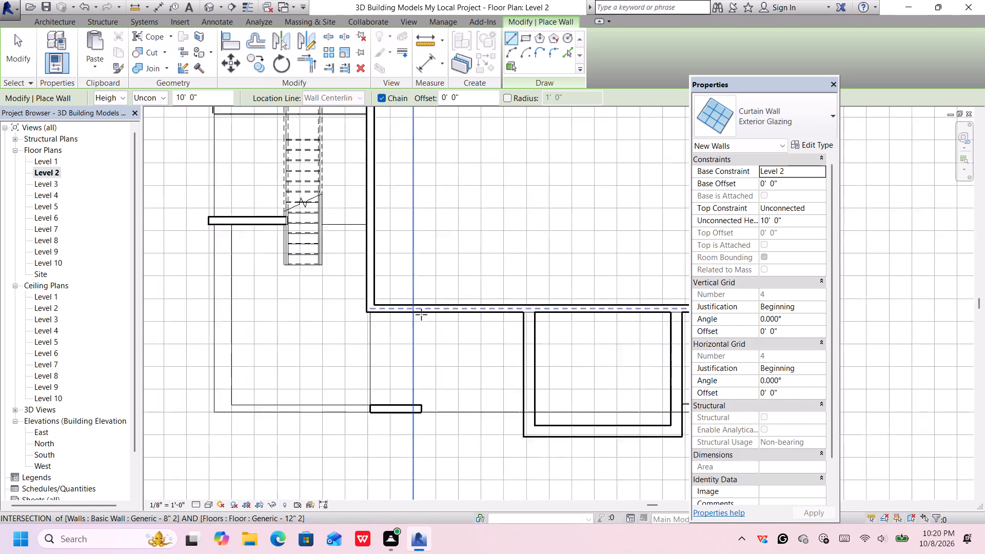
click(421, 314)
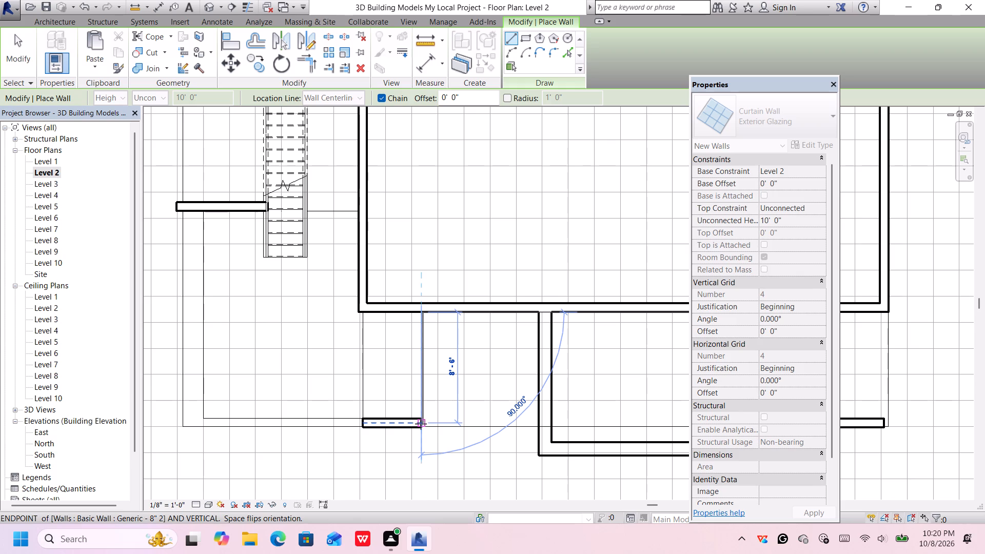
click(420, 417)
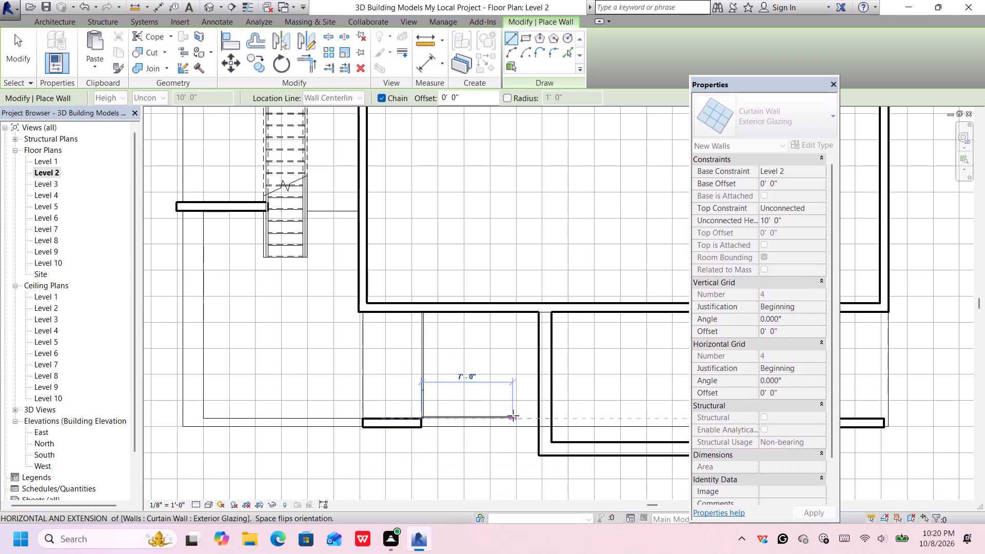
click(537, 416)
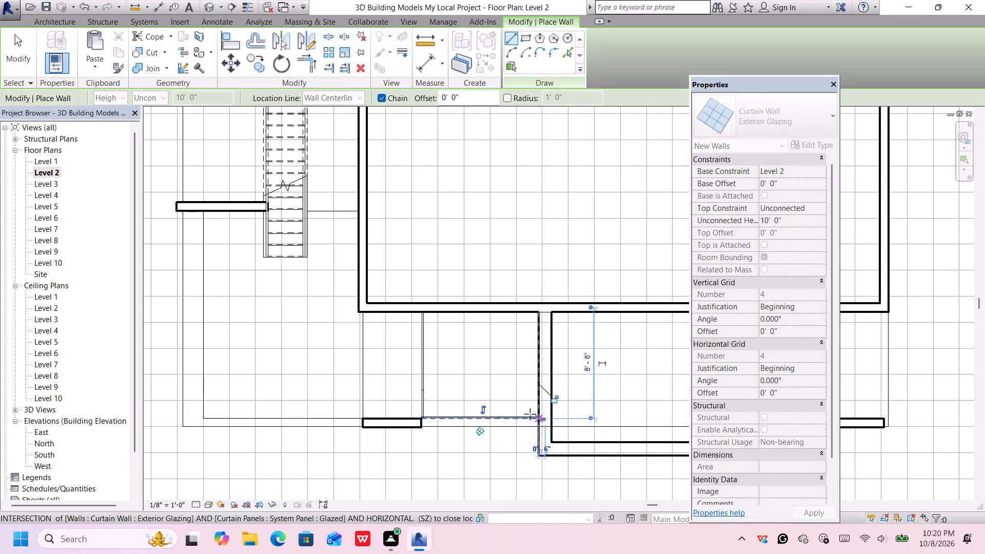
scroll(443, 450, down, 2)
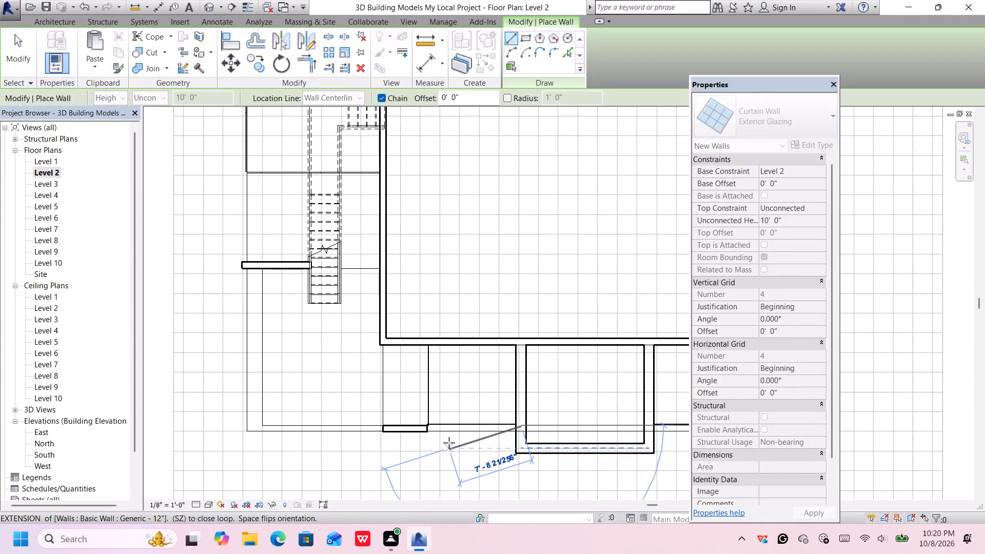
key(Escape)
scroll(481, 422, down, 5)
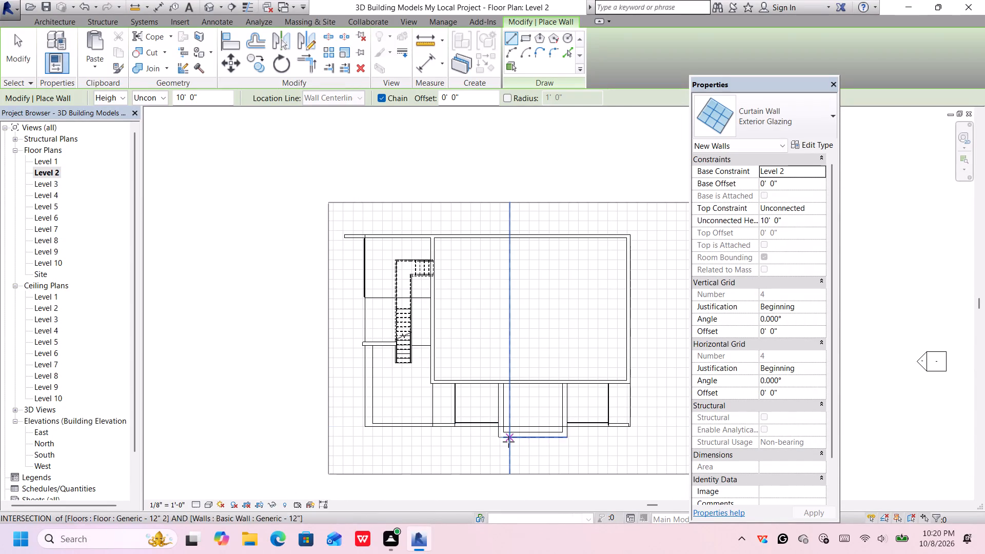
key(Escape)
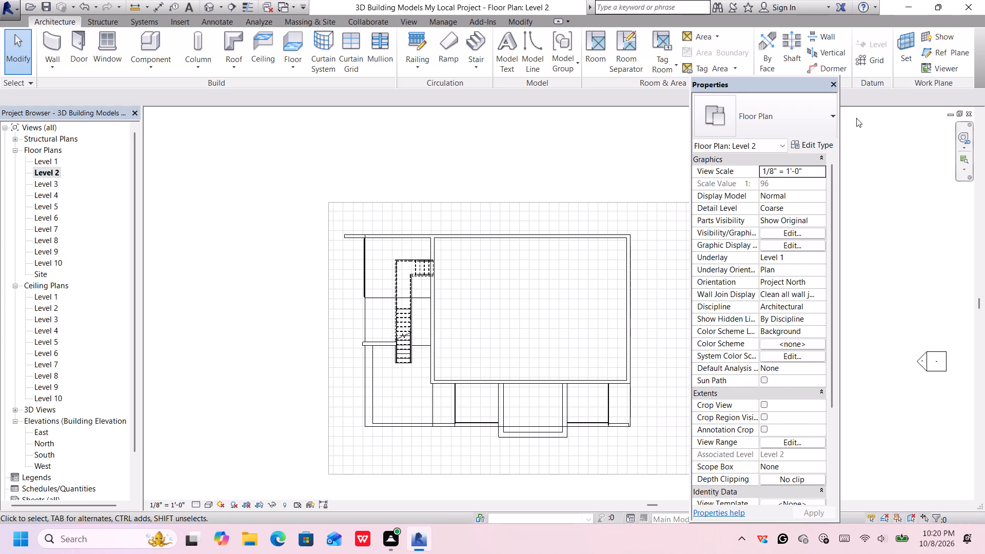
Examine the new Level 2 glazing between the orange pier and the projecting bay in the 3D view.
click(204, 7)
scroll(426, 282, up, 1)
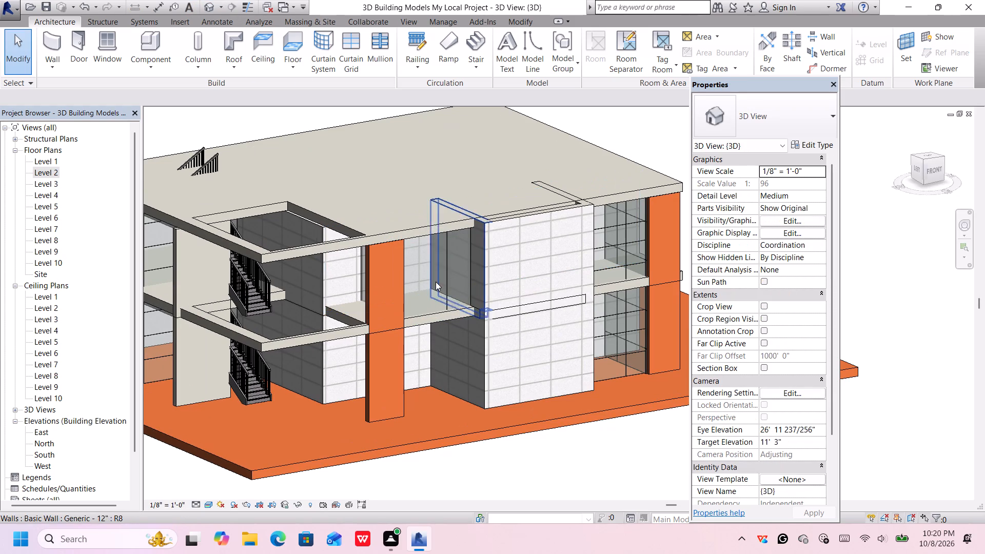
scroll(442, 289, up, 6)
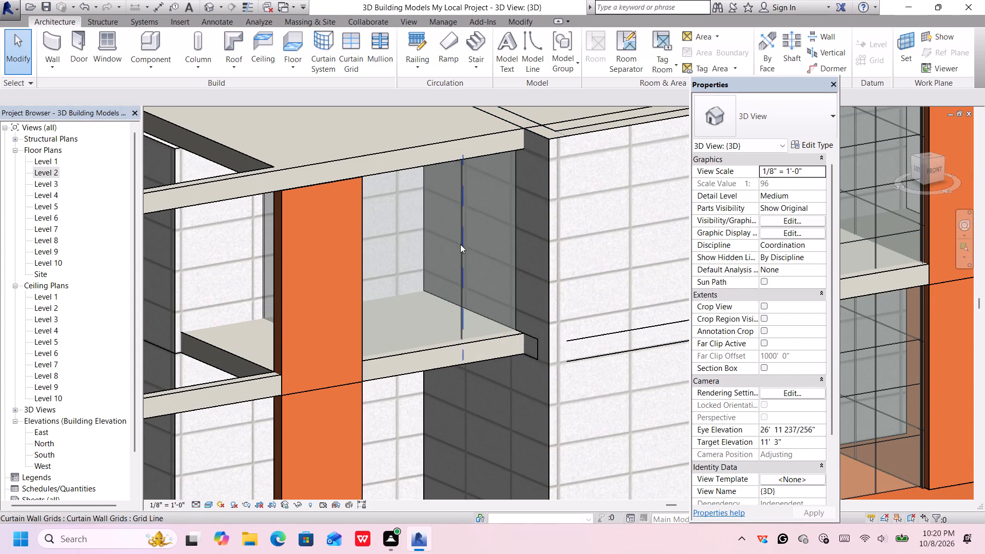
scroll(407, 269, up, 1)
scroll(407, 269, down, 6)
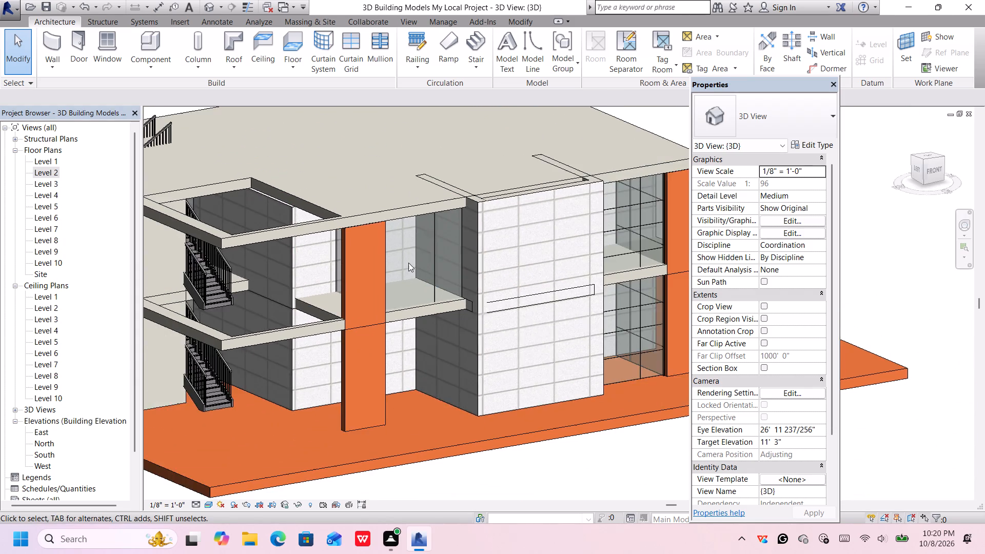
scroll(408, 263, down, 2)
middle_drag(416, 253, 435, 252)
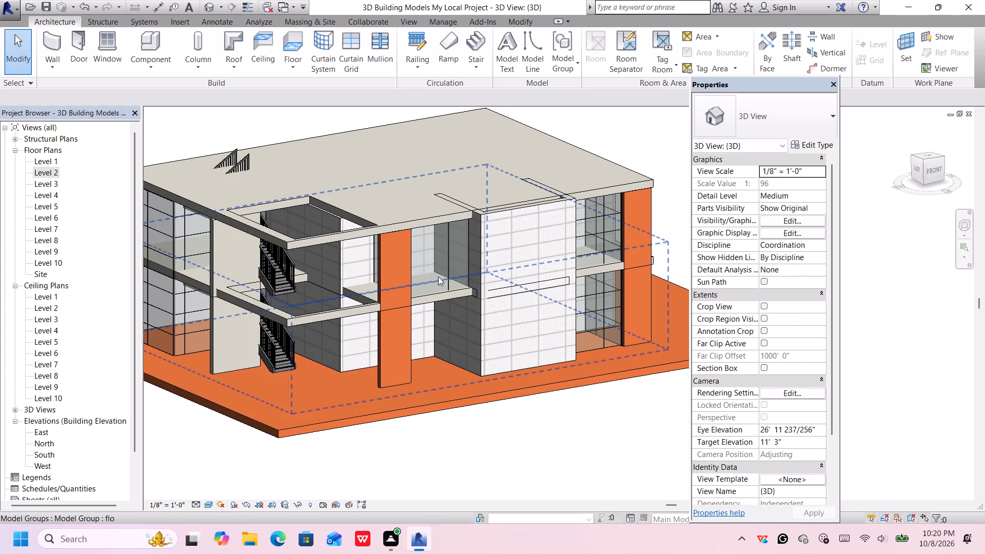
Place three horizontal curtain grid lines across the new front glazing, spaced about 2'-2", 2'-2" and 2'-3" from the top down.
scroll(438, 245, up, 4)
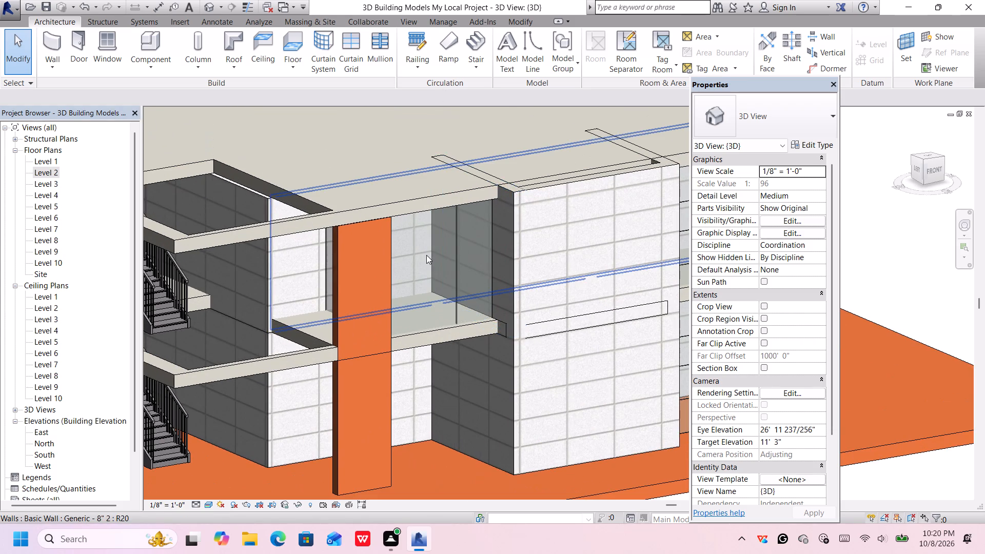
scroll(426, 255, up, 8)
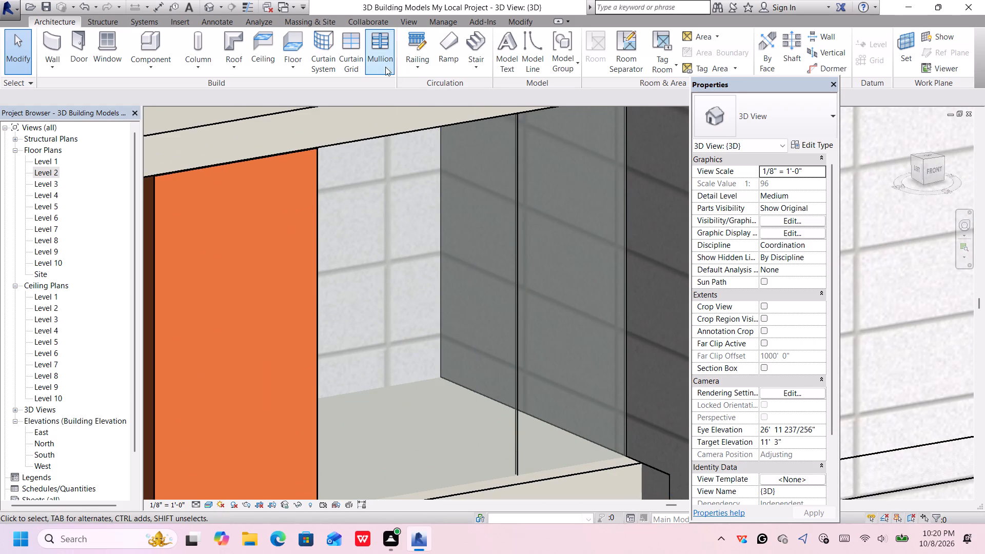
click(351, 46)
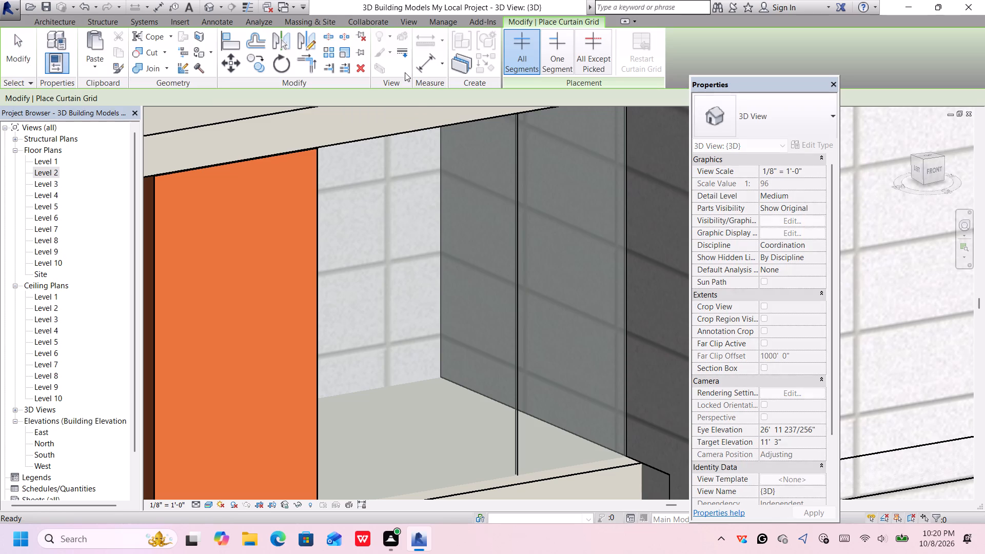
click(623, 176)
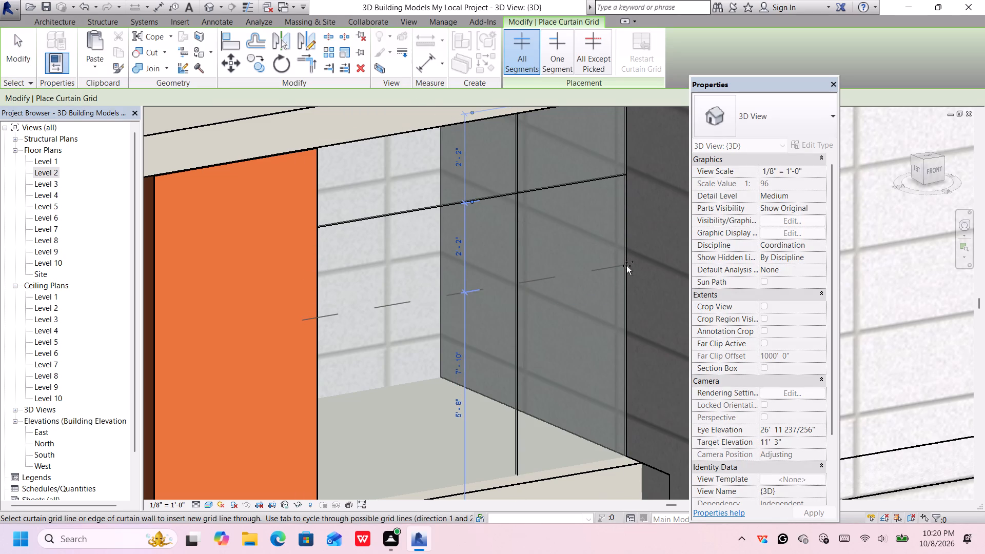
click(626, 266)
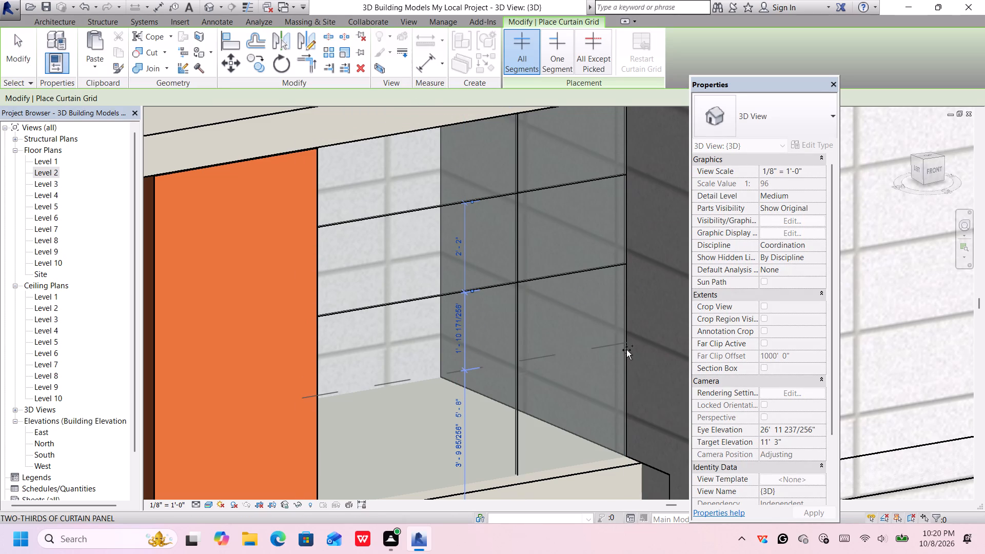
click(627, 357)
scroll(592, 264, down, 8)
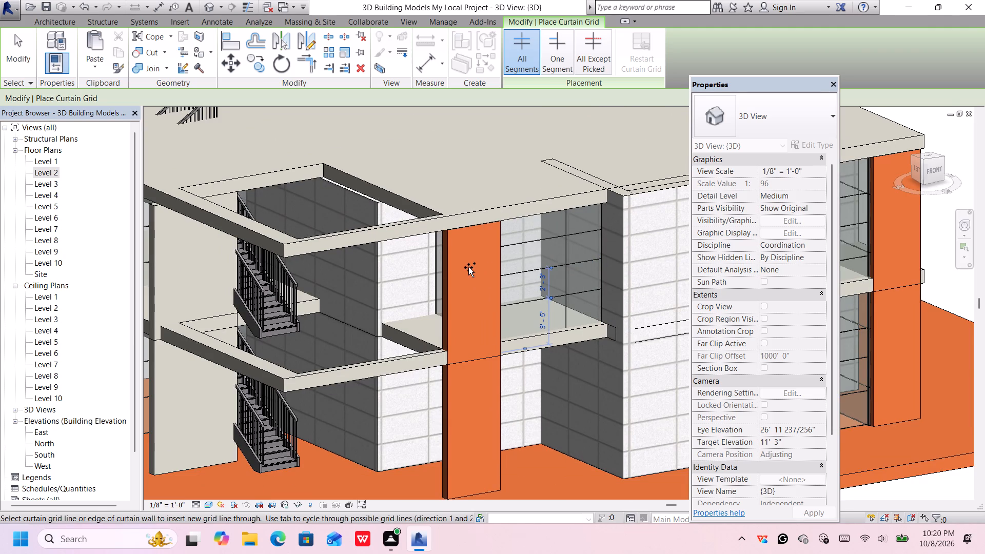
middle_drag(468, 267, 543, 279)
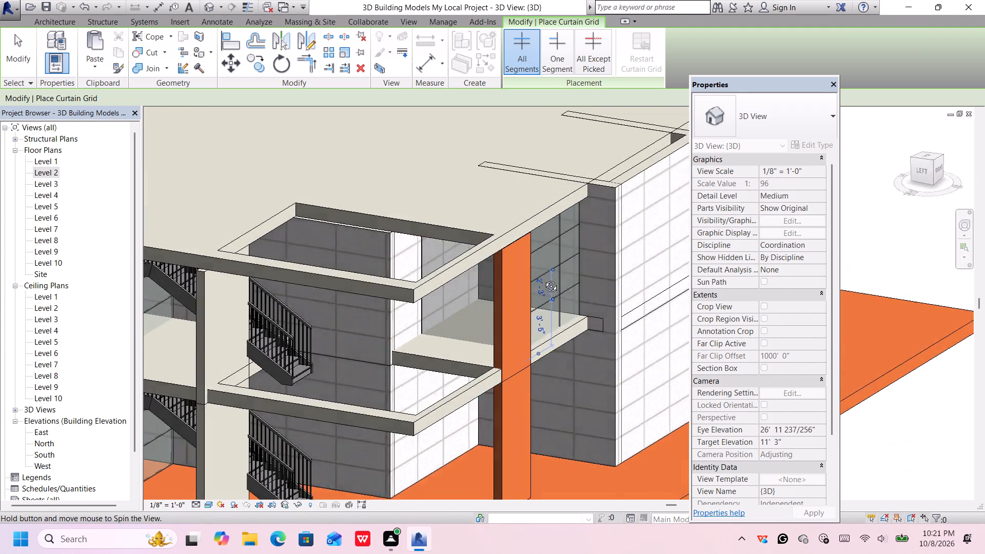
middle_drag(543, 279, 587, 228)
shift+middle_drag(587, 232, 565, 248)
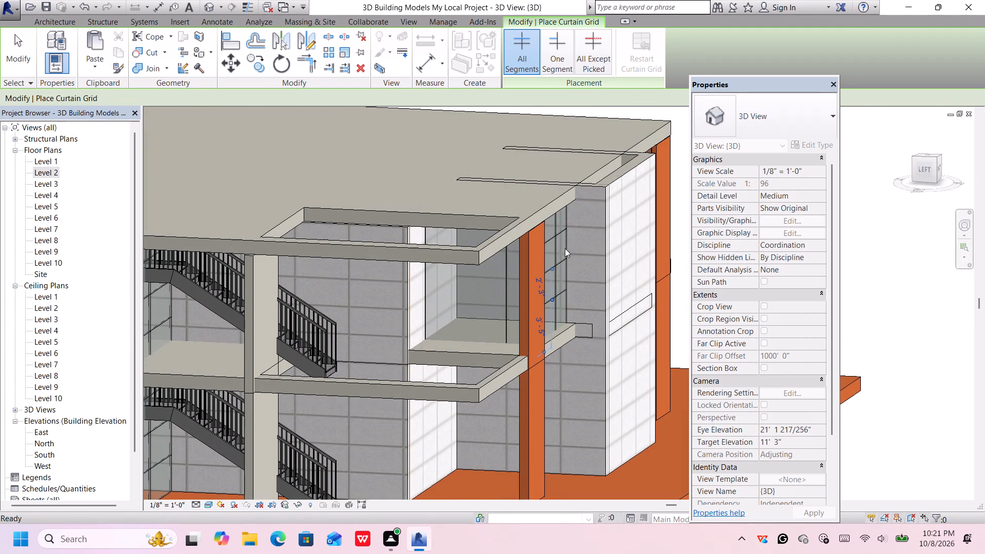
Place three horizontal curtain grid lines on the Level 2 side glazing beside the orange pier, spaced about 2'-6" and 2'-7", the lowest about 3'-0" above the base.
scroll(511, 266, up, 4)
scroll(408, 264, up, 6)
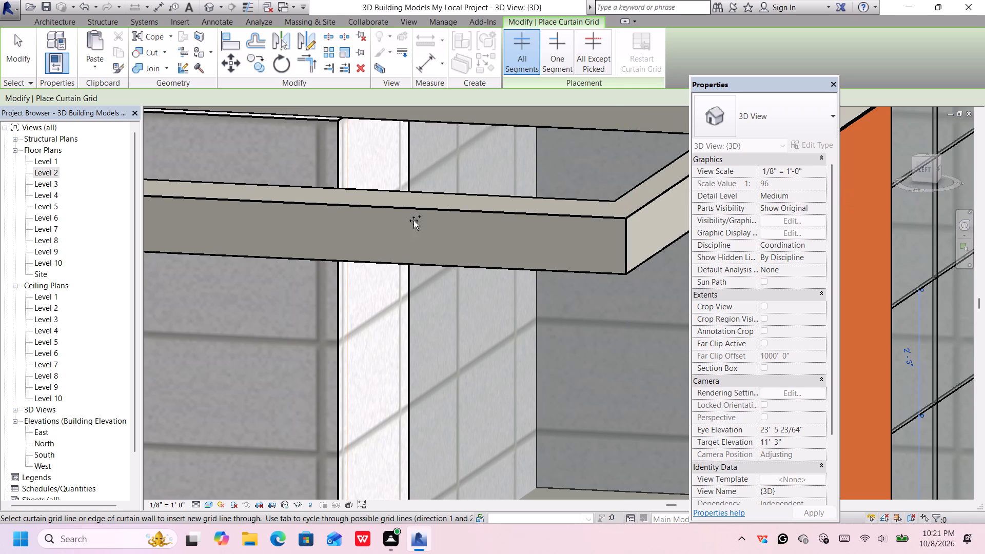
click(414, 181)
click(400, 320)
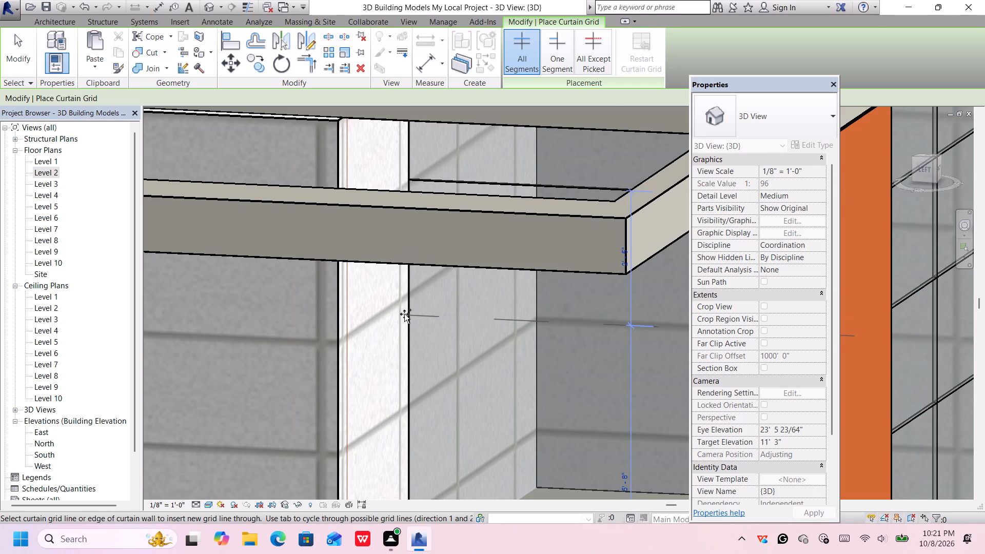
click(409, 318)
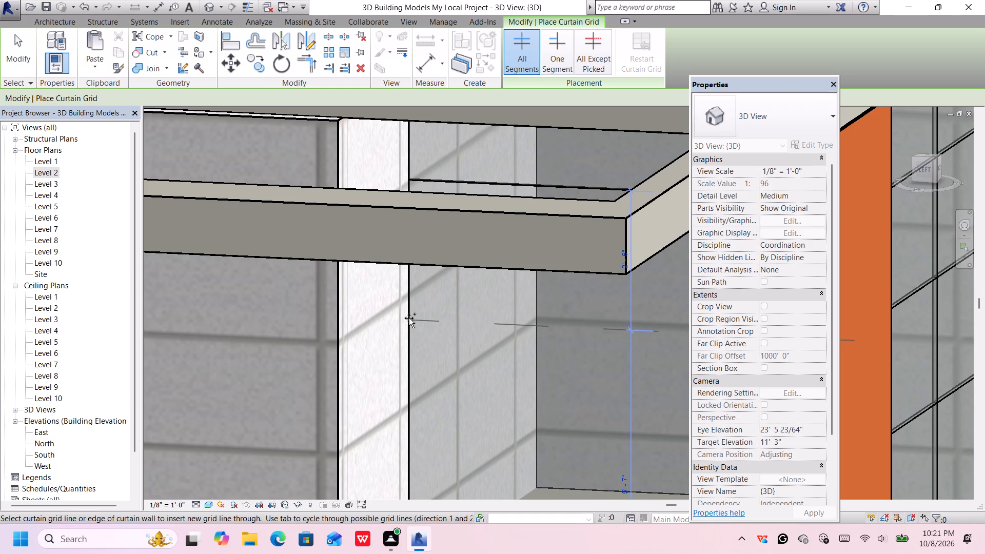
scroll(410, 312, down, 5)
middle_drag(415, 307, 421, 267)
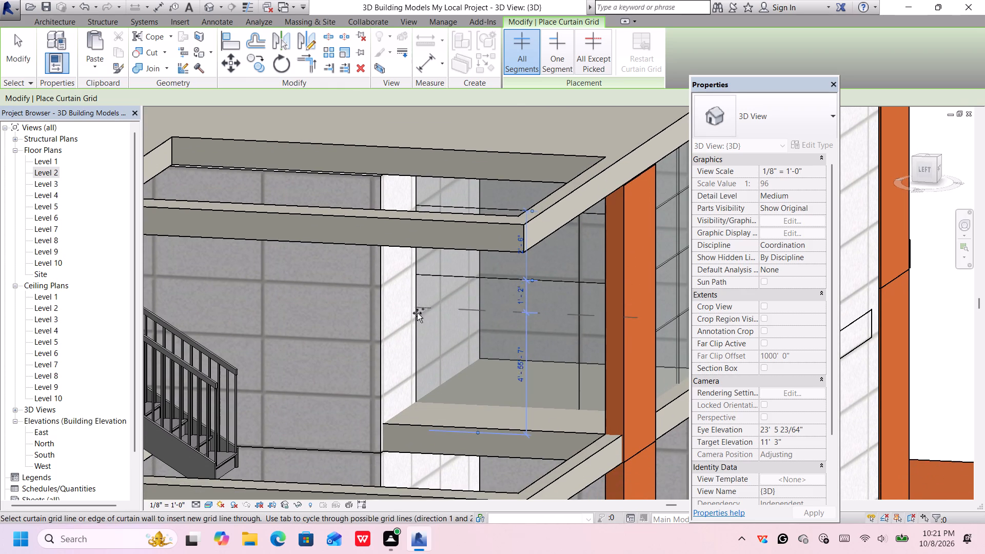
scroll(408, 352, up, 6)
click(421, 339)
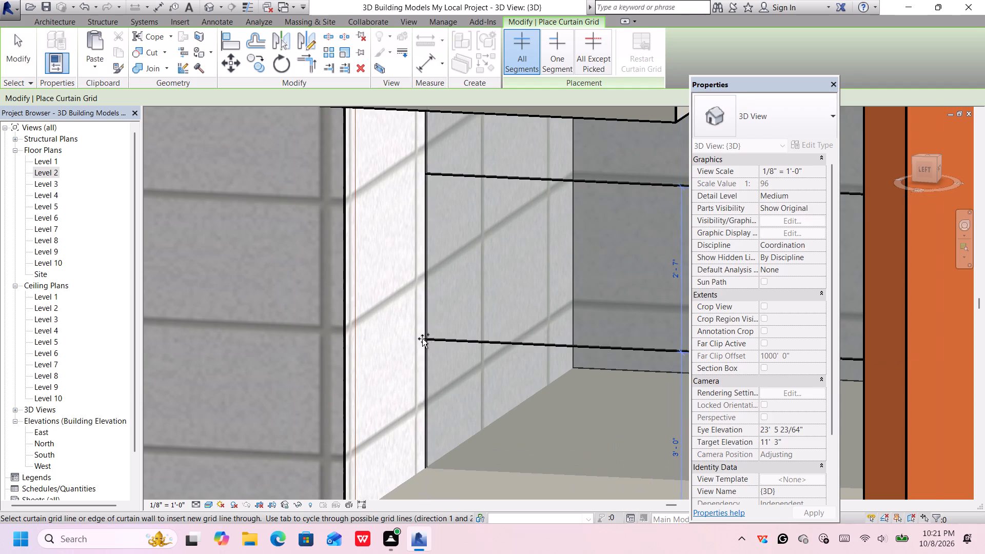
scroll(439, 327, up, 1)
scroll(440, 325, down, 15)
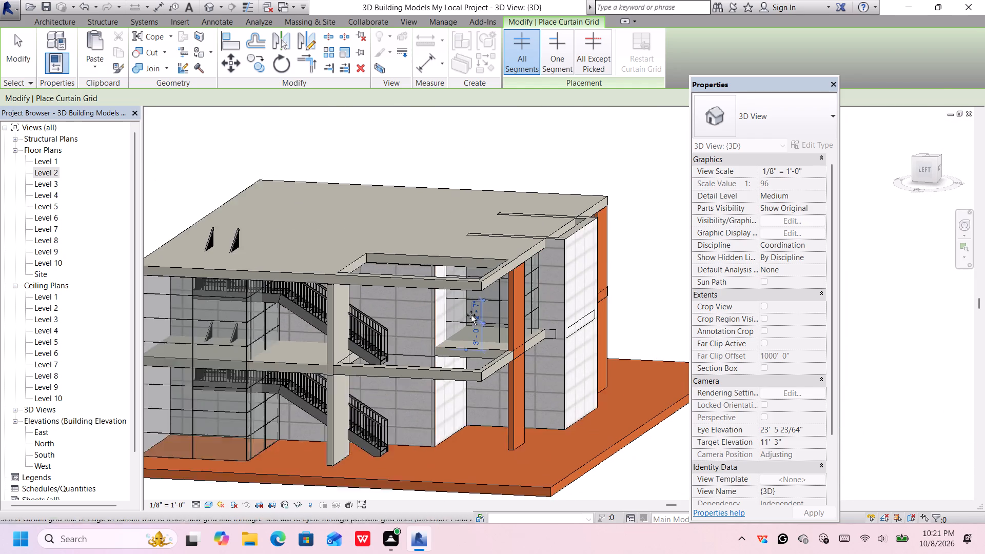
Set the base offset of the longer Level 2 rear wall, the one projecting past the roof slab, to 1'.
scroll(471, 315, down, 1)
middle_drag(648, 223, 354, 189)
shift+middle_drag(405, 205, 401, 202)
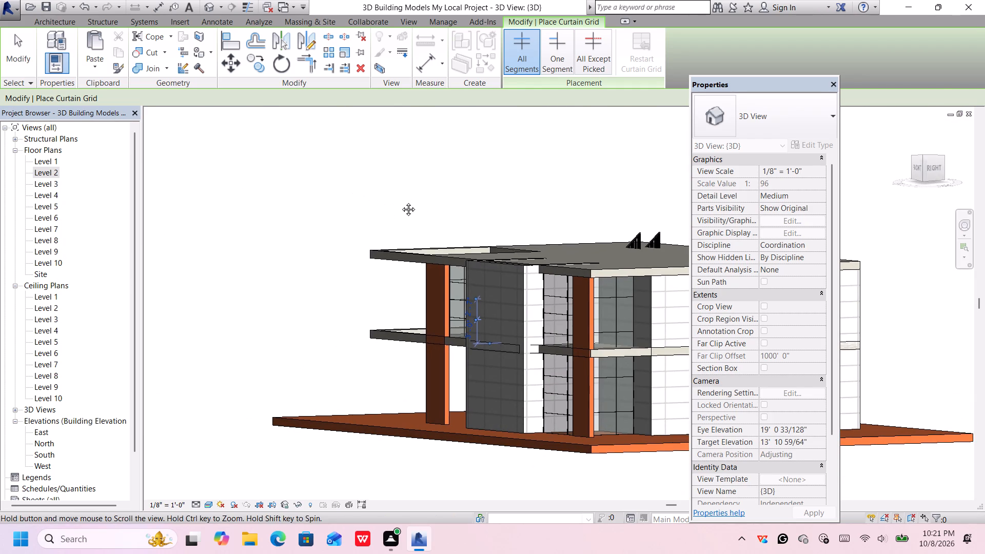
shift+middle_drag(401, 202, 521, 232)
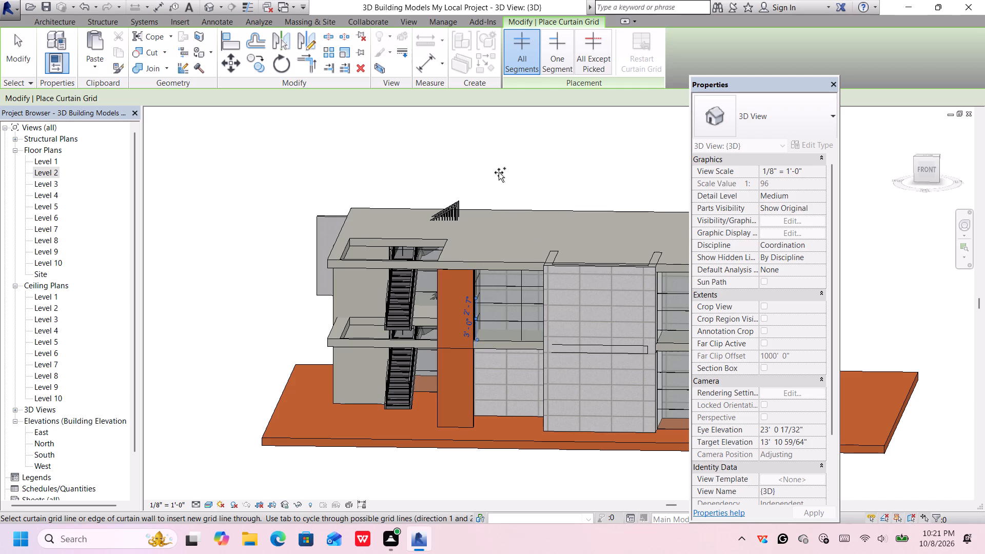
middle_drag(498, 169, 597, 181)
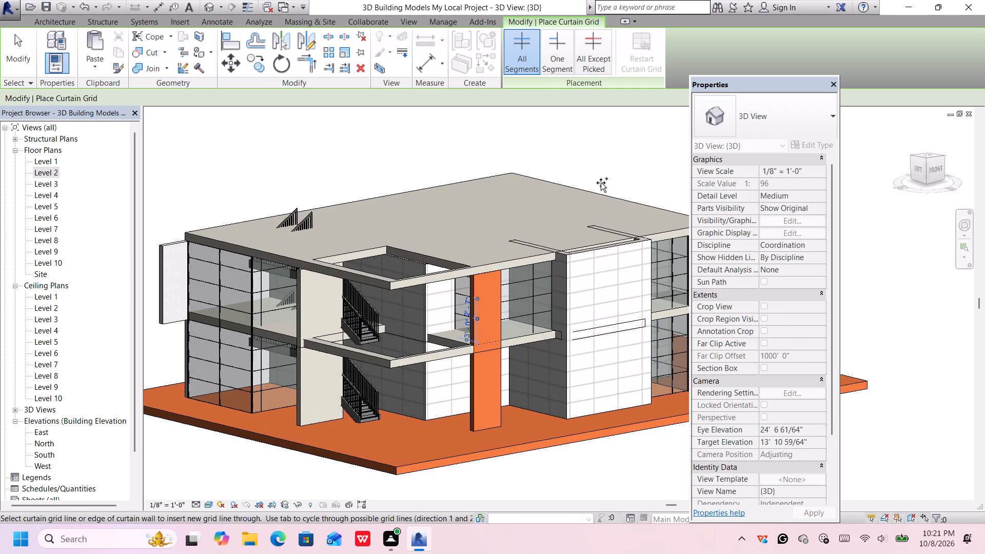
scroll(188, 240, up, 1)
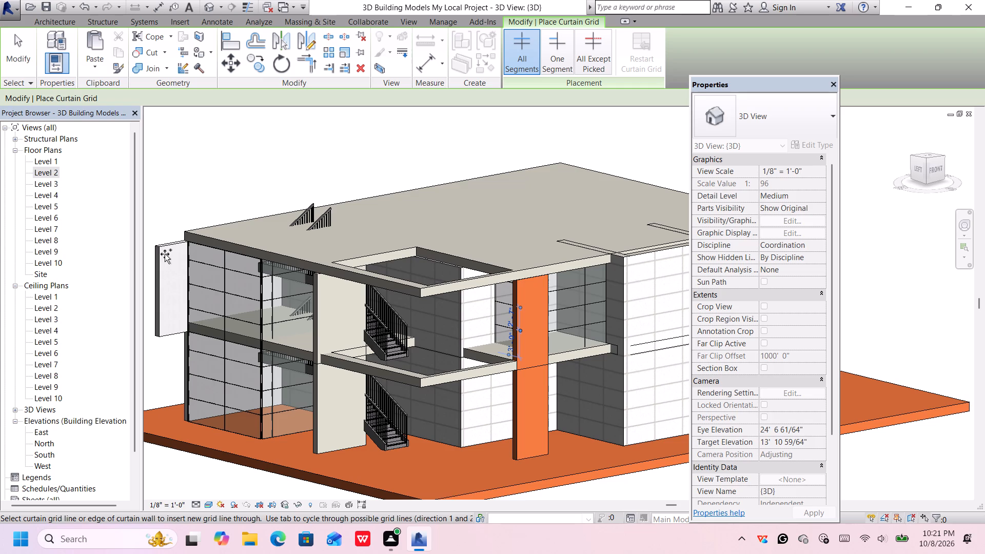
click(164, 251)
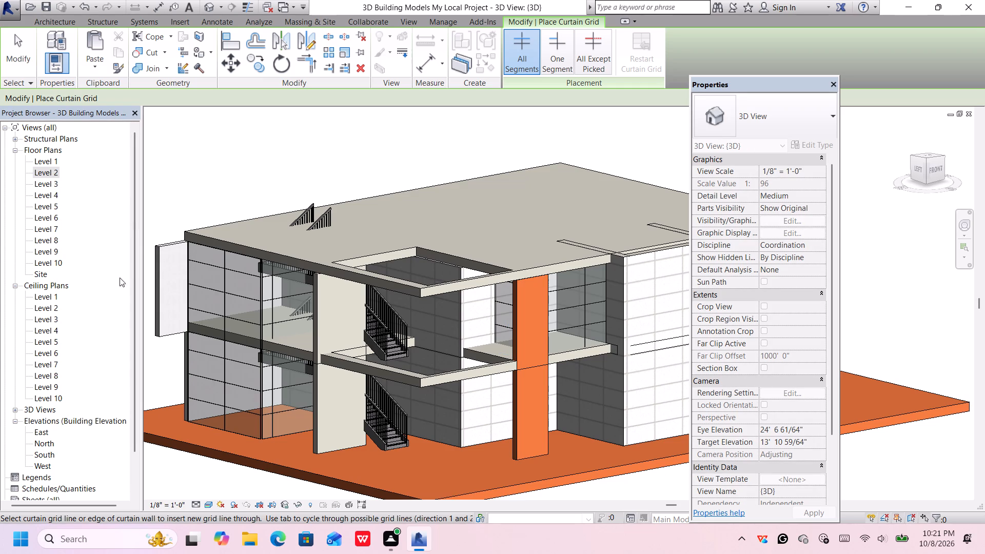
click(168, 217)
key(Escape)
click(171, 249)
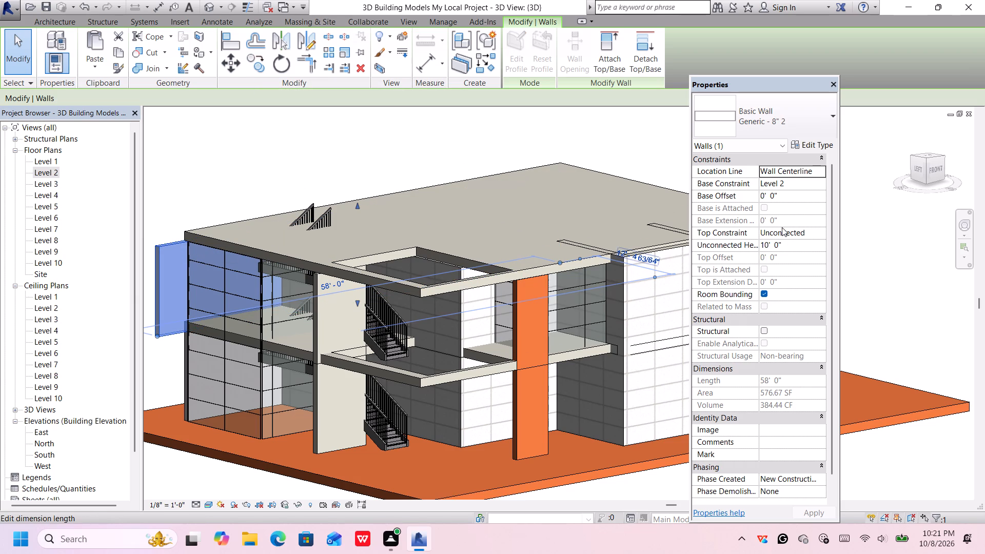
click(783, 194)
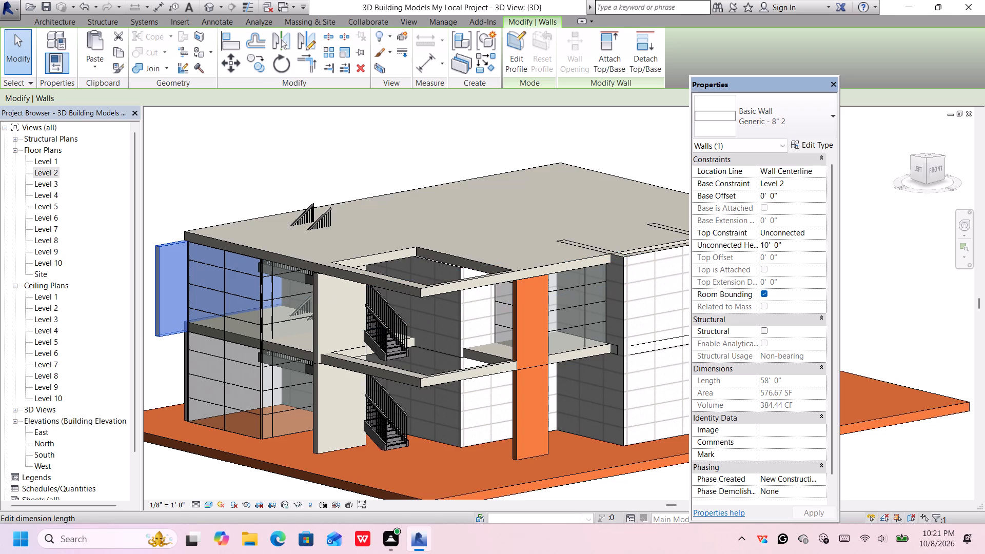
key(BackSpace)
key(BackSpace)
key(BackSpace)
key(BackSpace)
key(BackSpace)
key(BackSpace)
key(BackSpace)
key(BackSpace)
key(BackSpace)
key(BackSpace)
key(BackSpace)
key(BackSpace)
text(1')
key(Return)
key(Return)
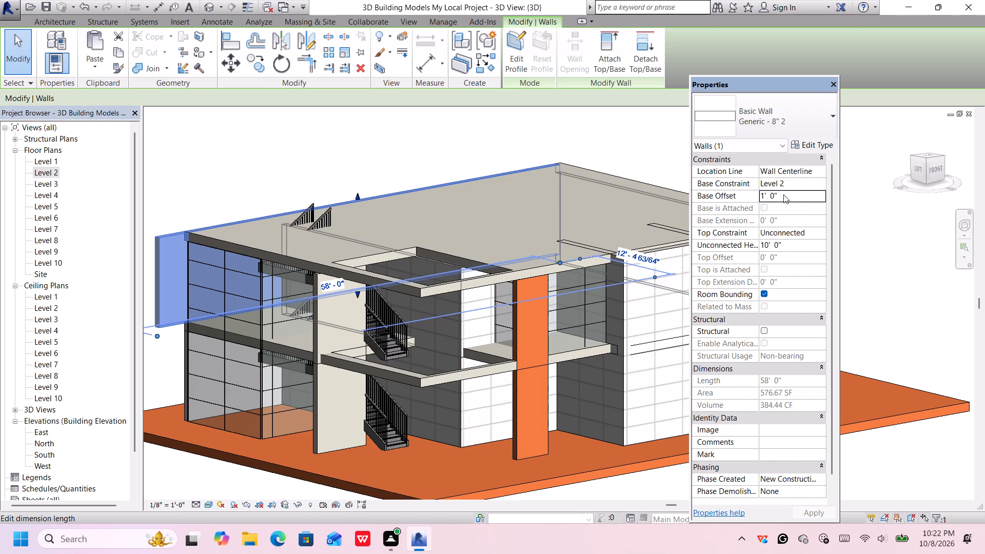
click(472, 150)
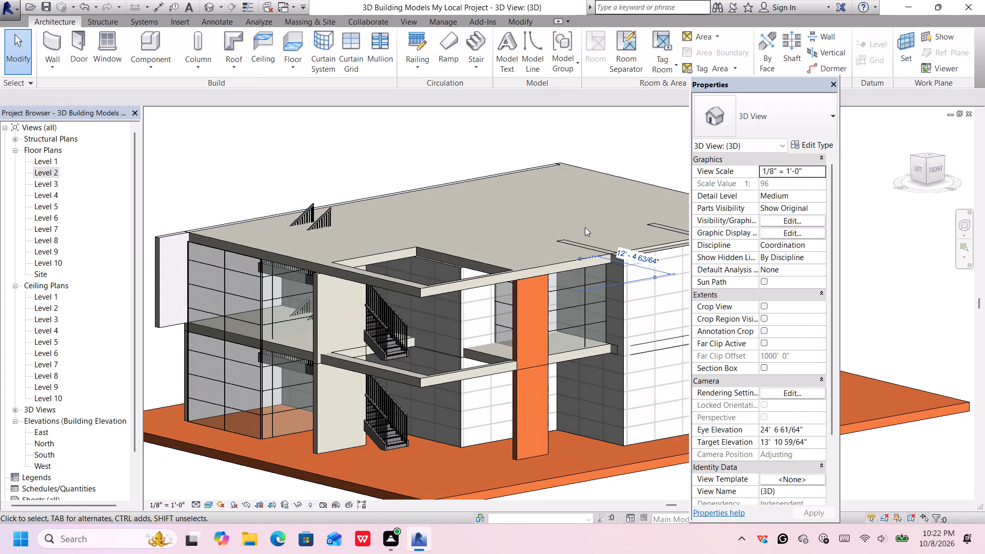
Examine the whole two-storey building in 3D and turn it to a straight front view.
middle_drag(551, 208, 550, 208)
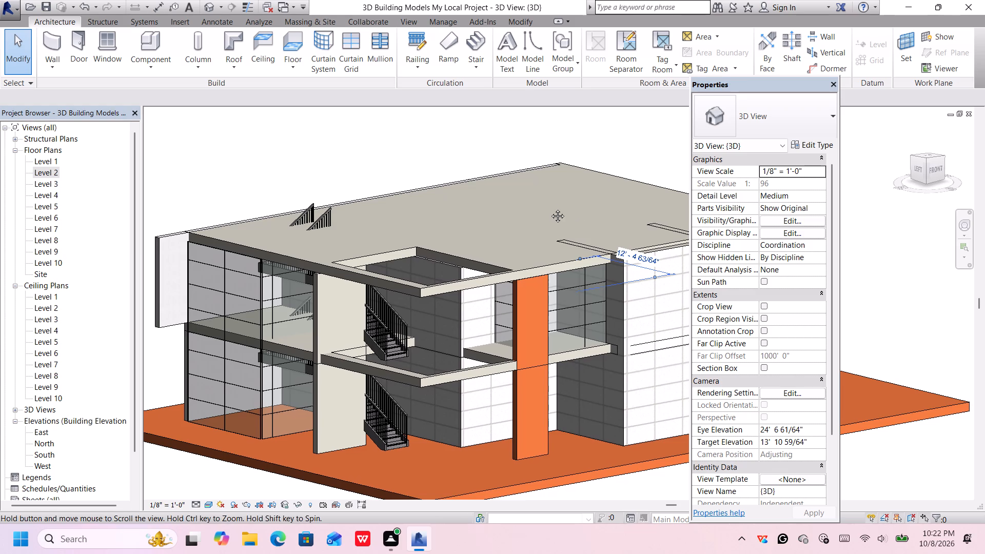
middle_drag(550, 208, 544, 210)
scroll(544, 210, down, 2)
middle_drag(574, 201, 566, 191)
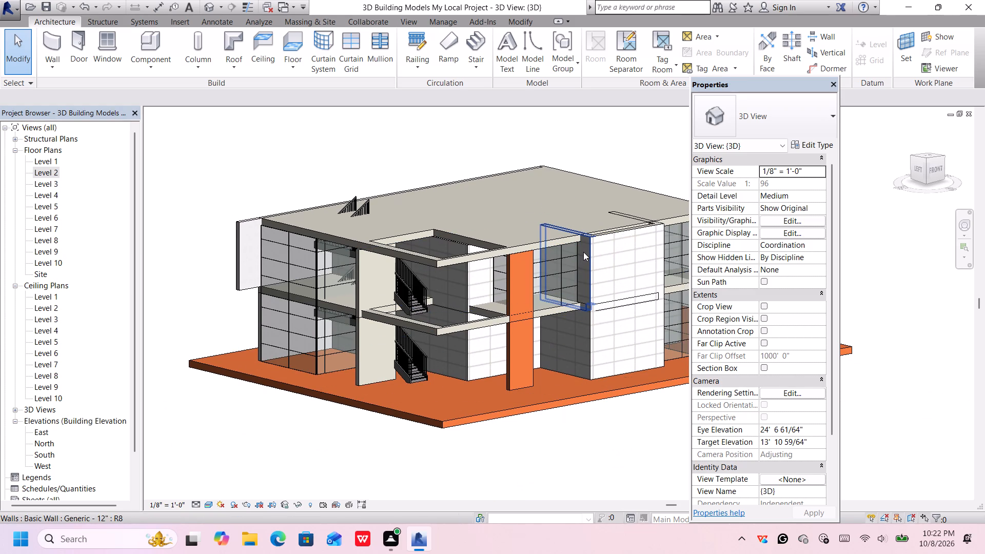
scroll(583, 252, down, 2)
middle_drag(626, 284, 588, 309)
middle_drag(652, 210, 654, 221)
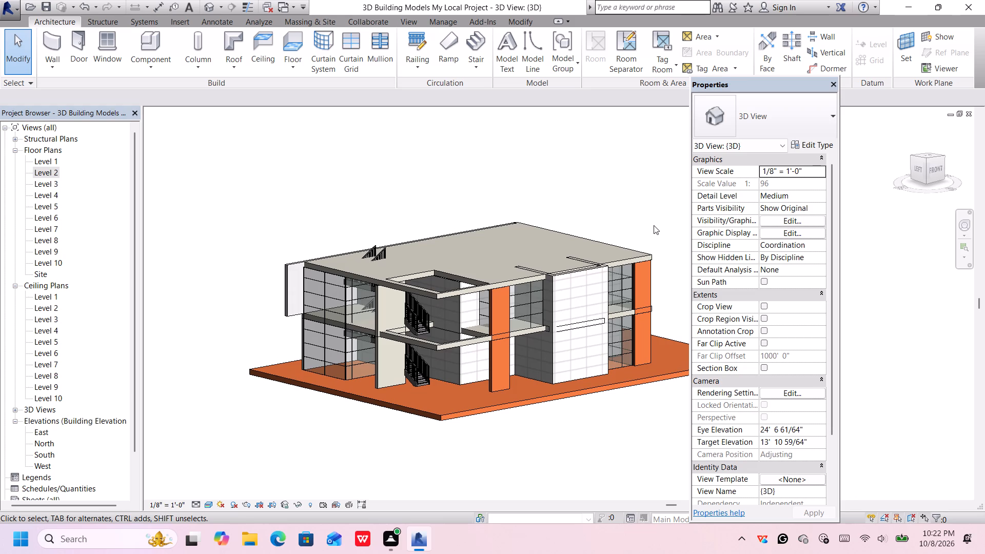
click(939, 169)
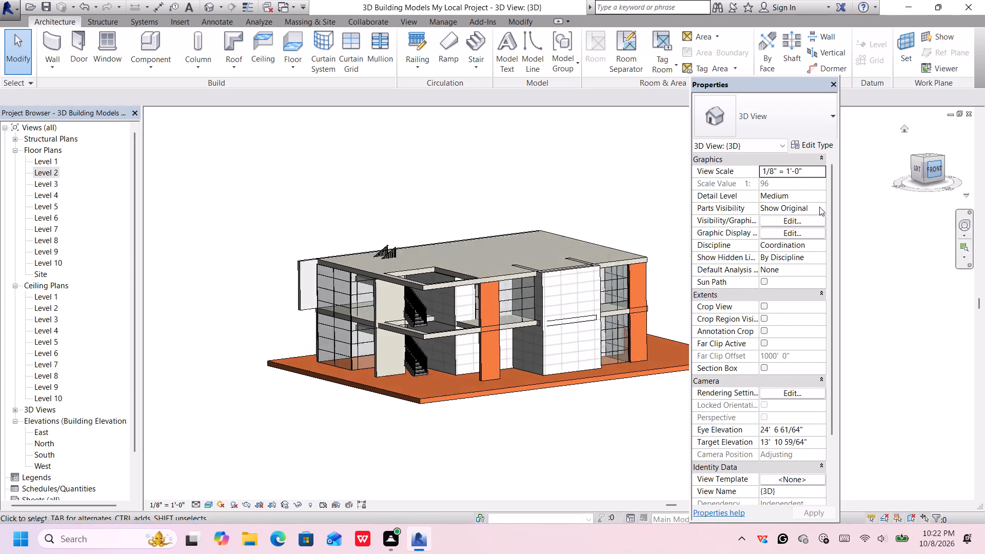
middle_drag(622, 234, 598, 230)
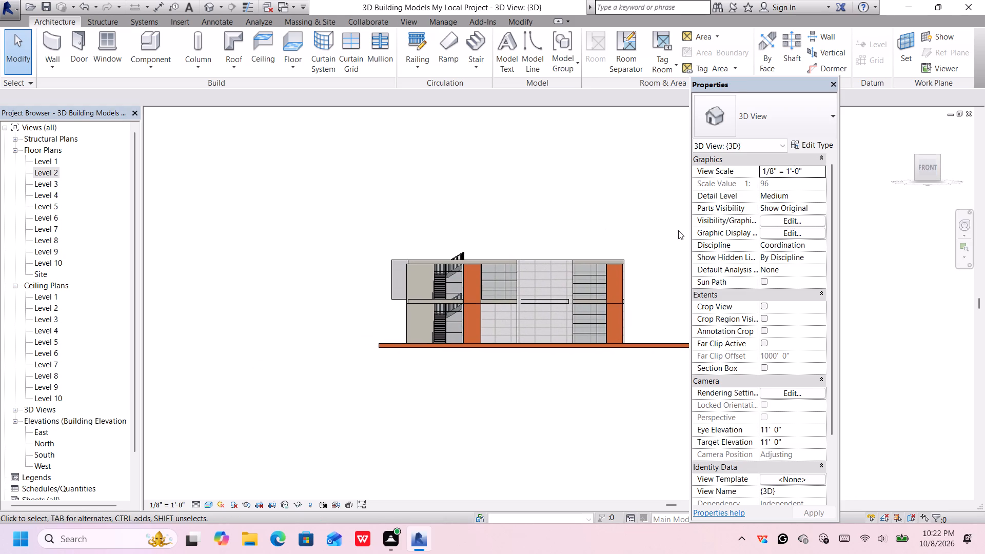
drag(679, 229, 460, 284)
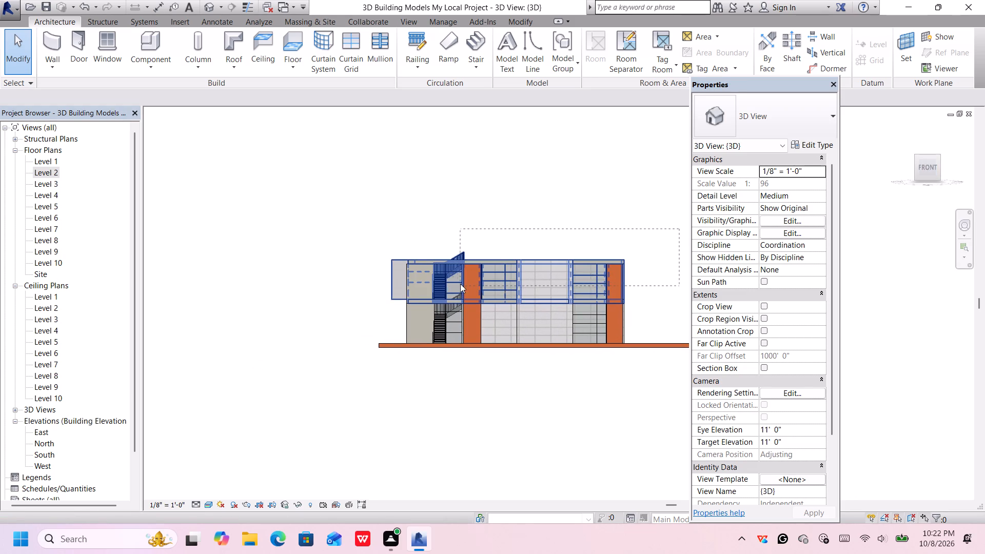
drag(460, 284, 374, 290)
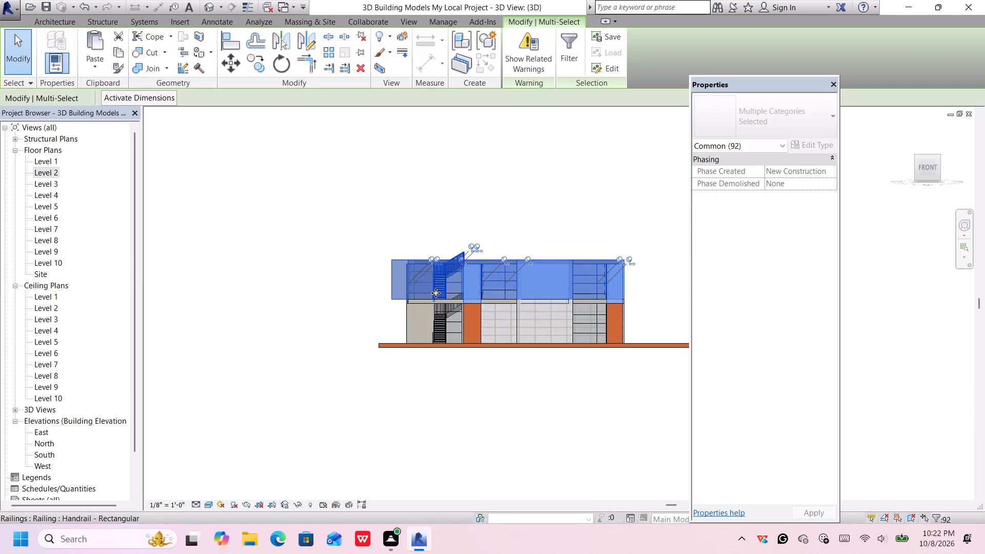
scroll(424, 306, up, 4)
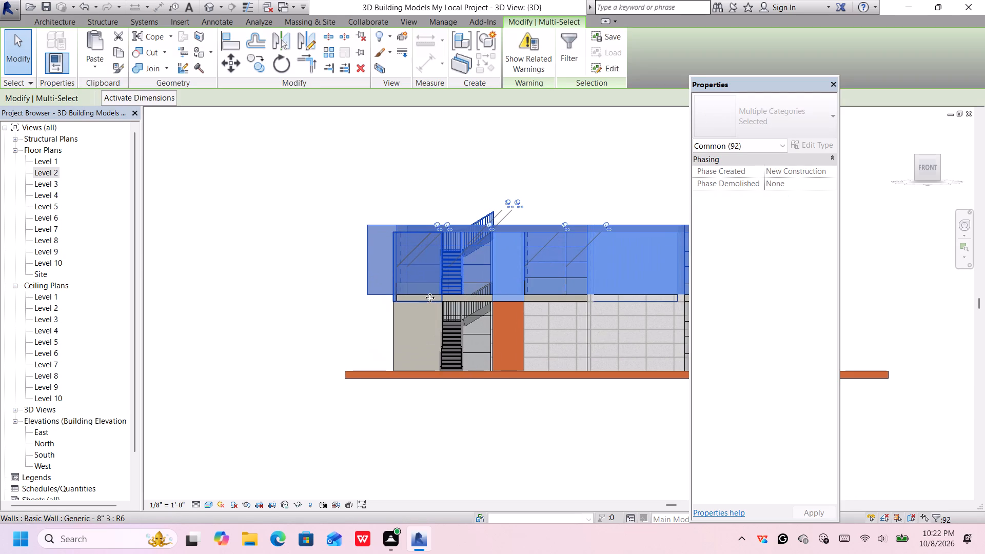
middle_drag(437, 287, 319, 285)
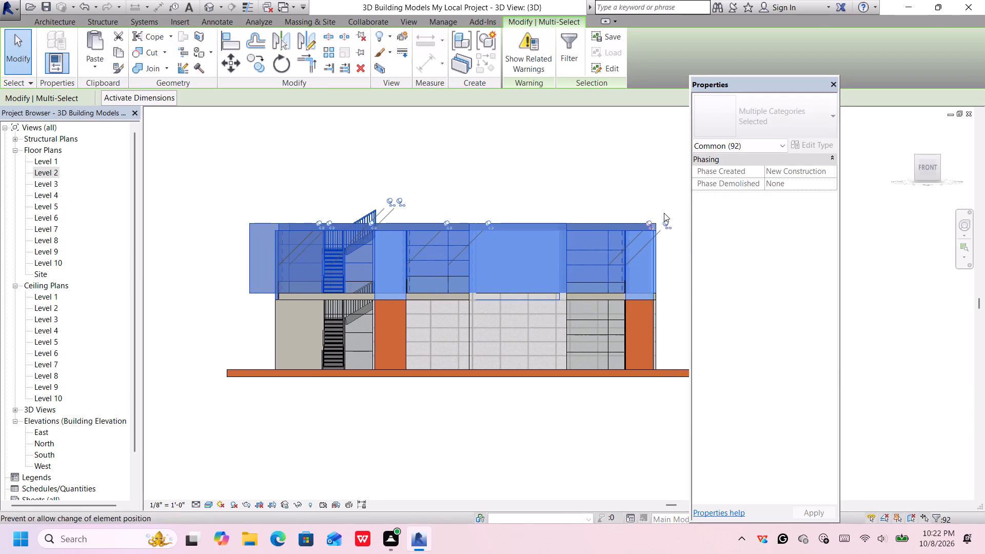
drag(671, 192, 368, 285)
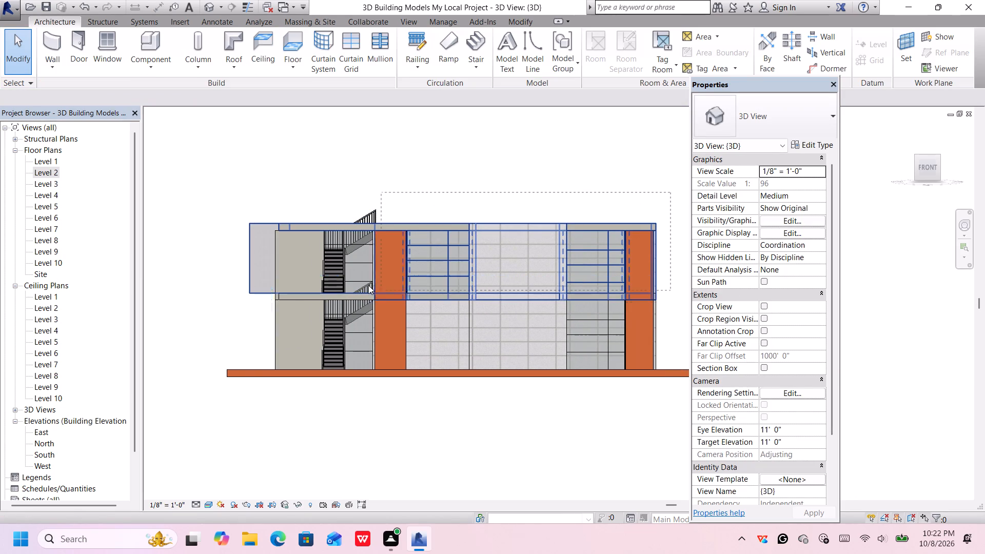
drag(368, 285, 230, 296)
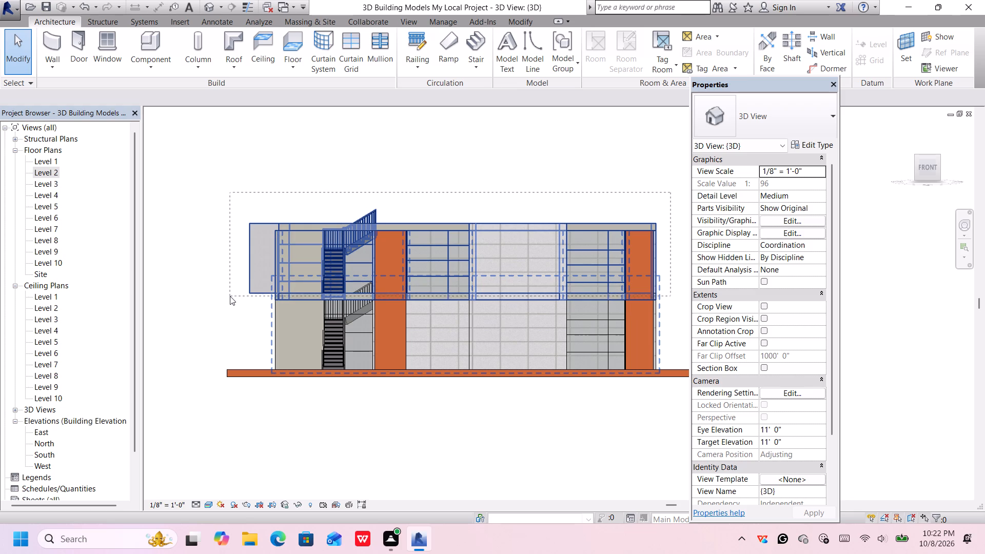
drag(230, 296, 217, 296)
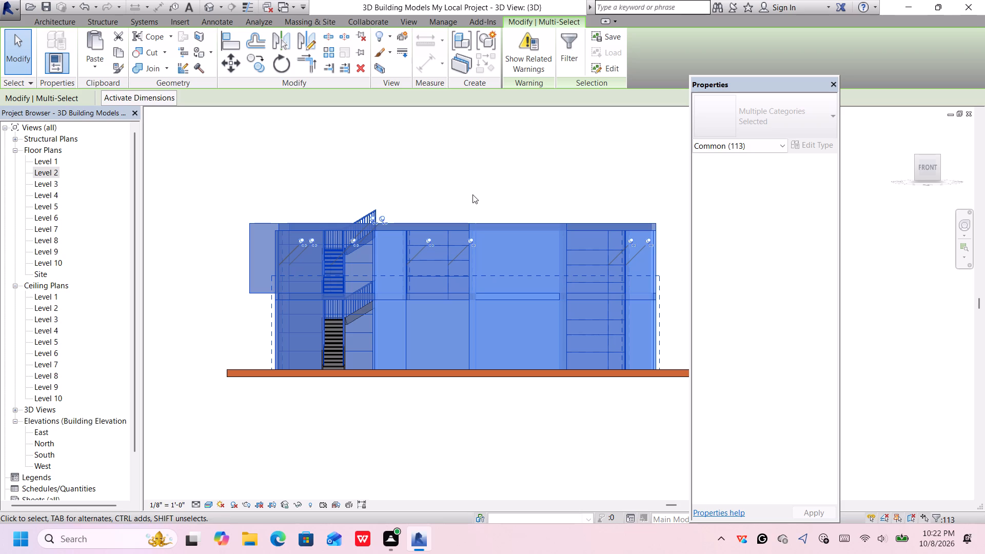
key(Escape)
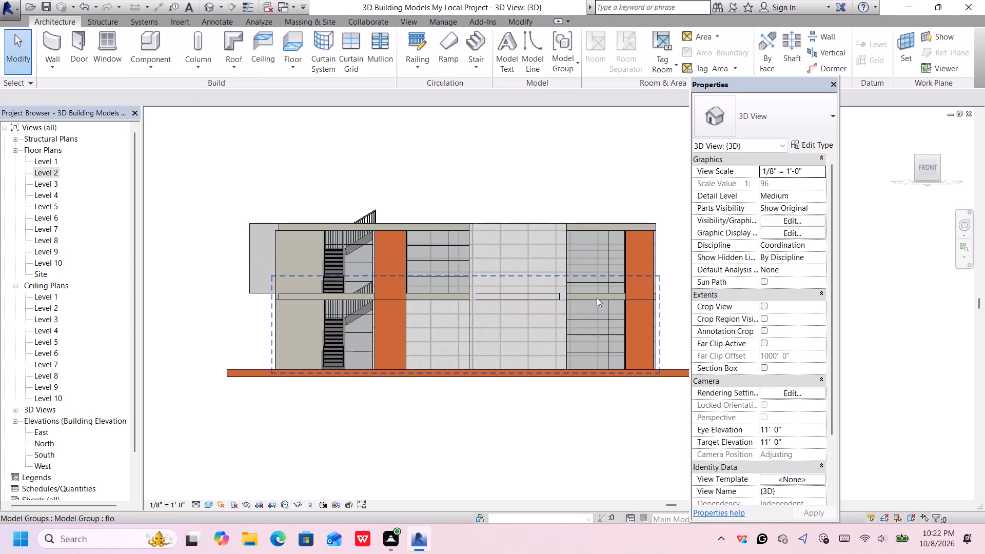
Select the entire upper storey, including its stairs and roof slab, and create a model group from it named Group 2.
drag(661, 212, 202, 243)
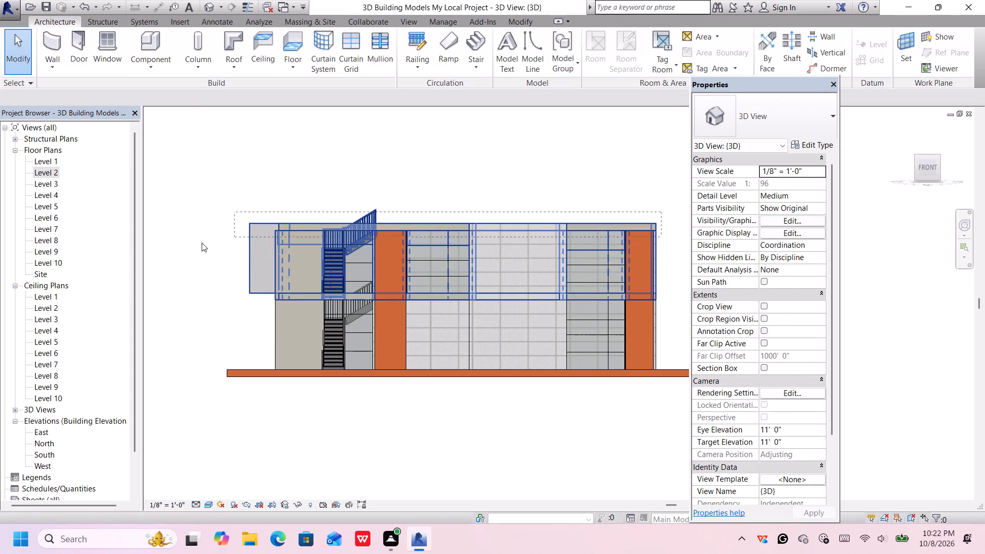
drag(202, 243, 184, 255)
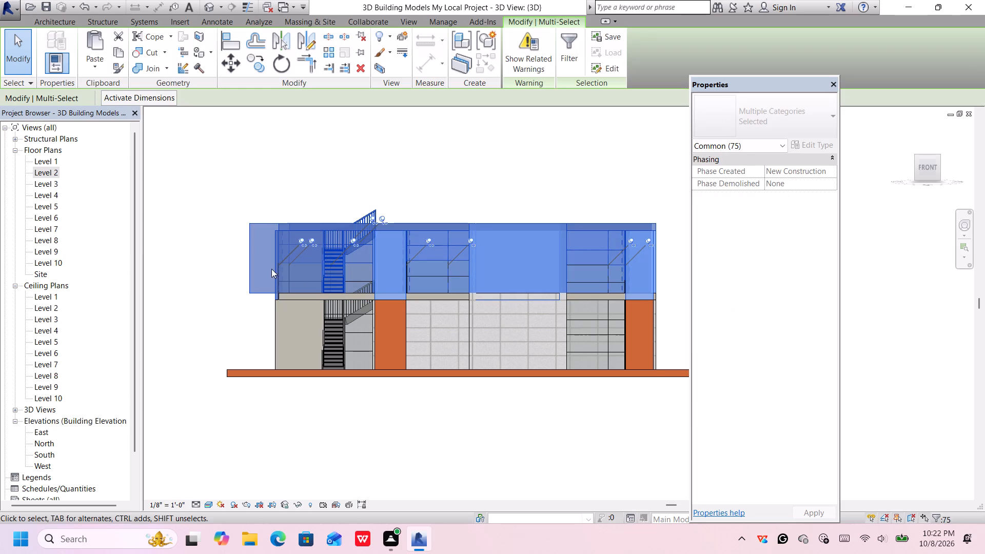
scroll(361, 310, up, 4)
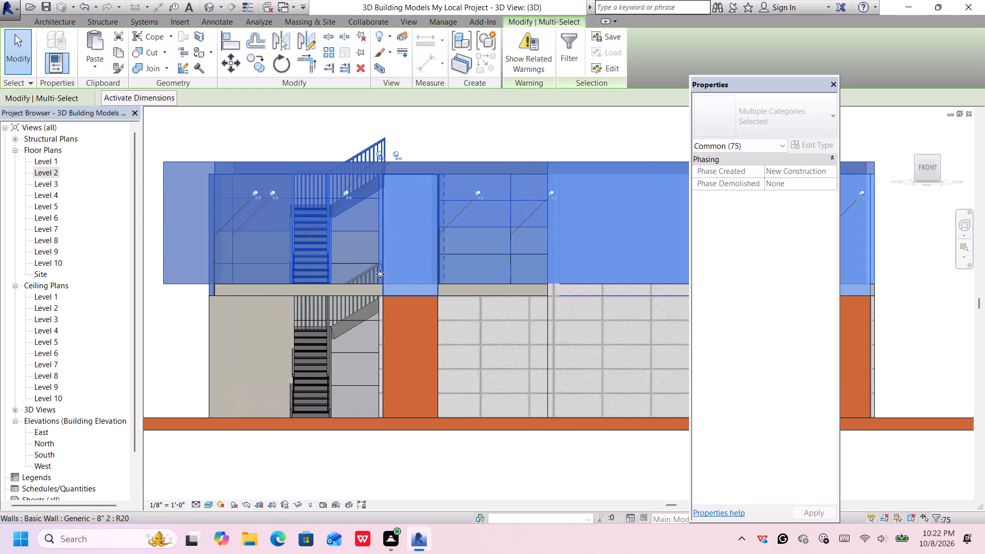
middle_drag(462, 126, 462, 130)
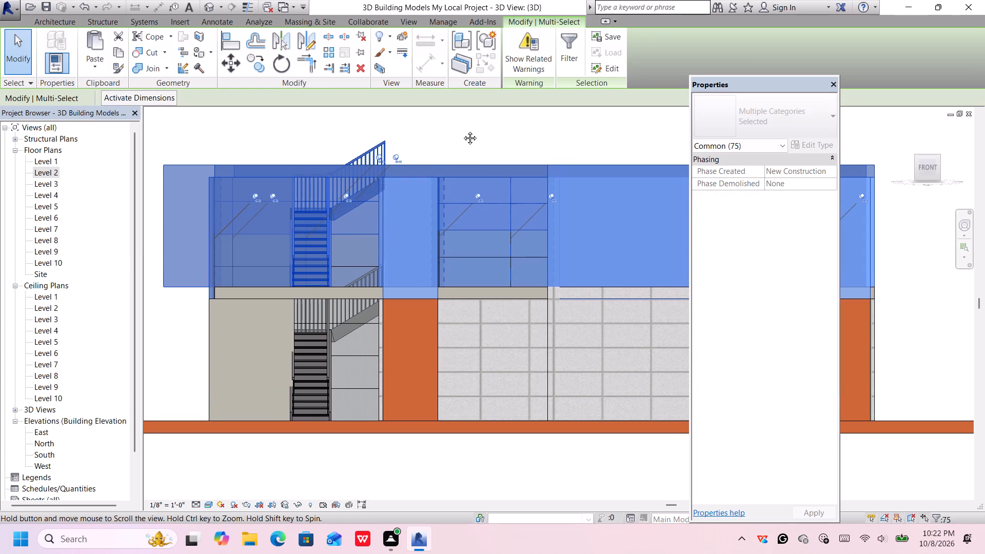
middle_drag(462, 130, 484, 221)
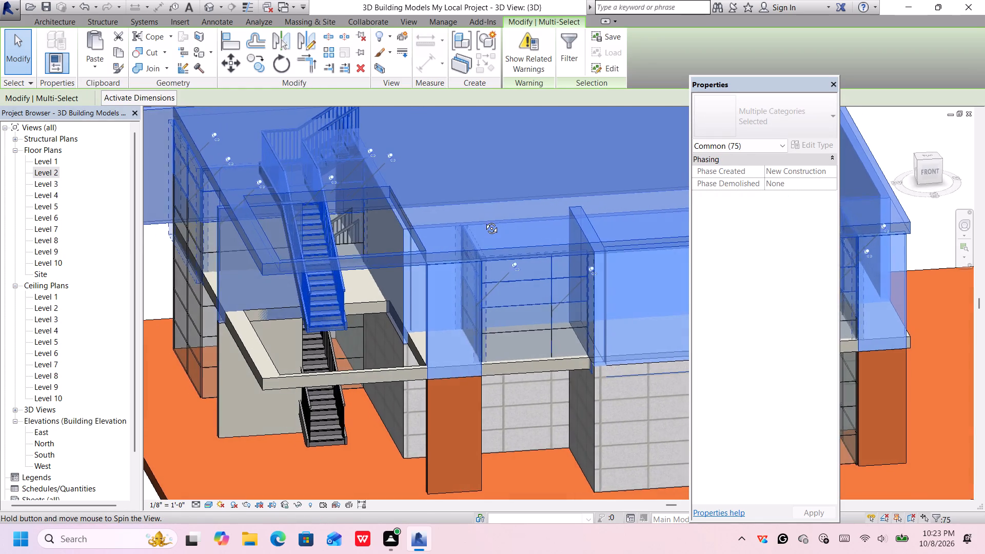
middle_drag(484, 221, 481, 220)
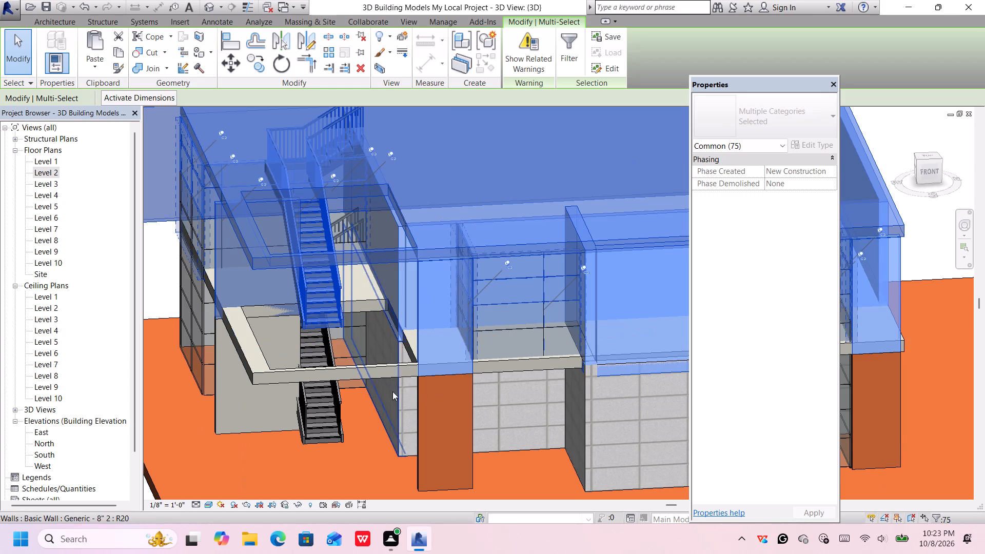
scroll(390, 392, up, 1)
scroll(389, 392, down, 1)
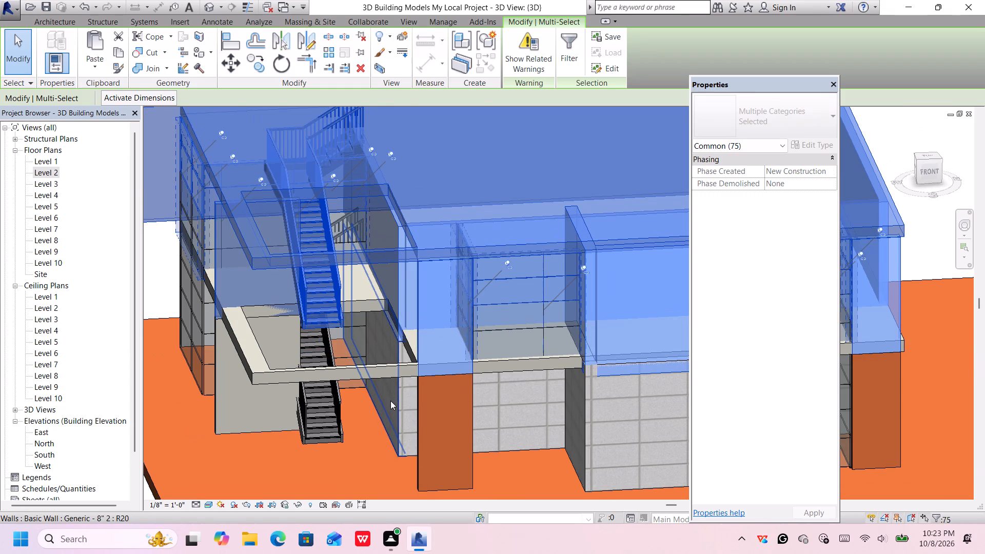
scroll(390, 401, down, 1)
scroll(390, 401, up, 1)
scroll(390, 401, down, 1)
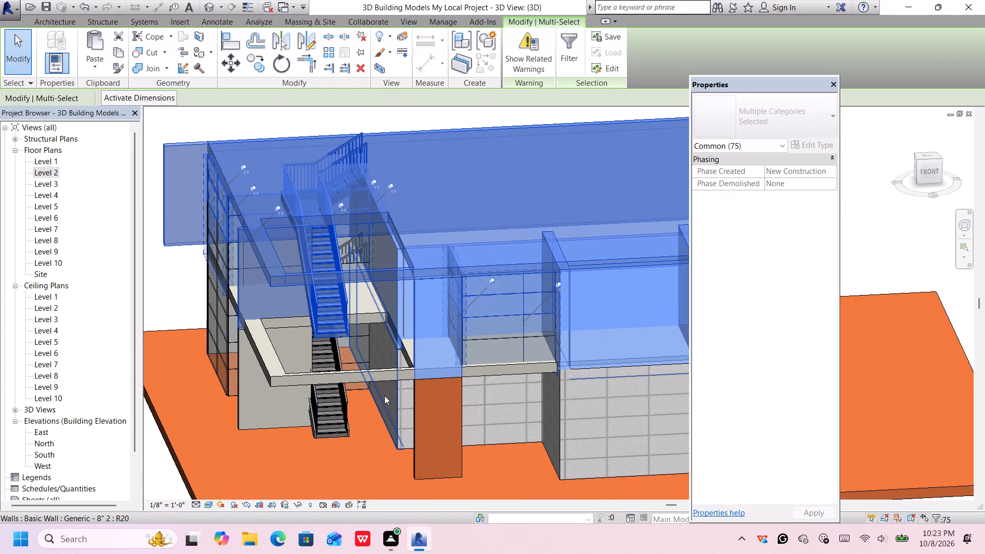
scroll(377, 372, up, 1)
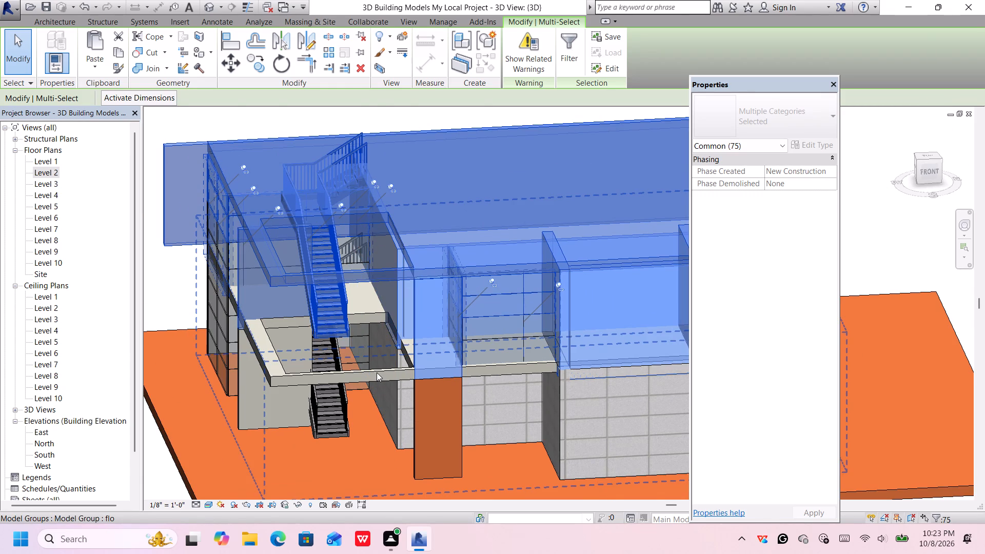
middle_drag(377, 374, 340, 292)
scroll(340, 298, down, 2)
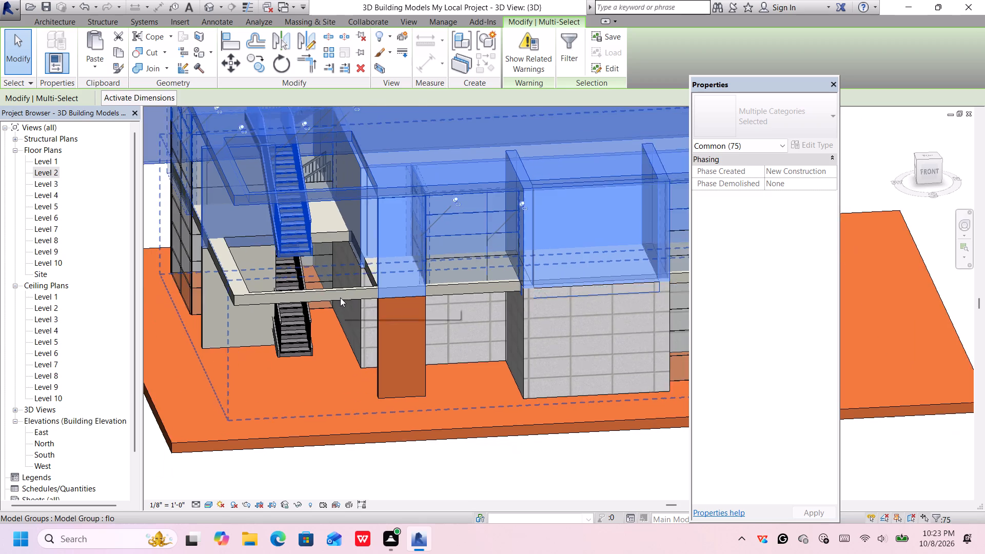
scroll(340, 298, down, 2)
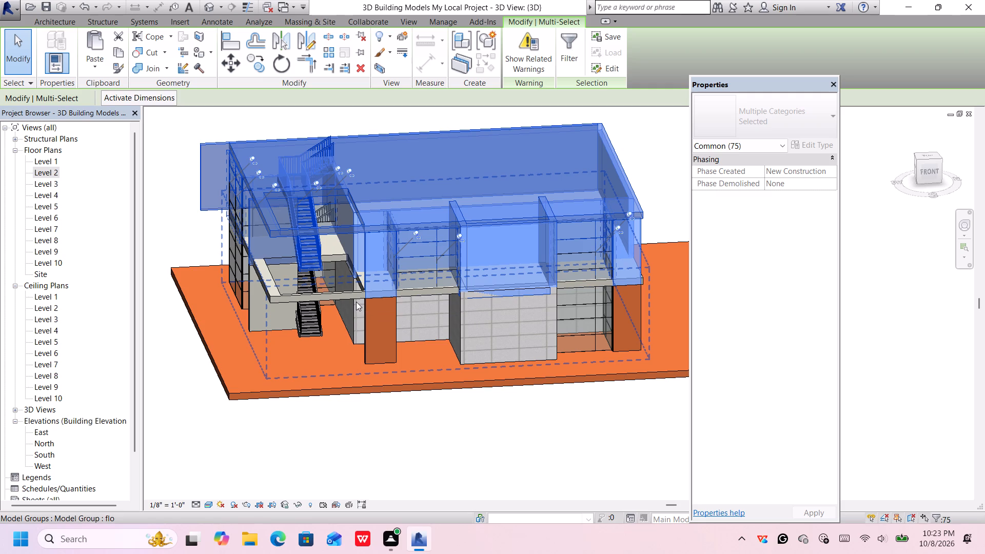
click(488, 38)
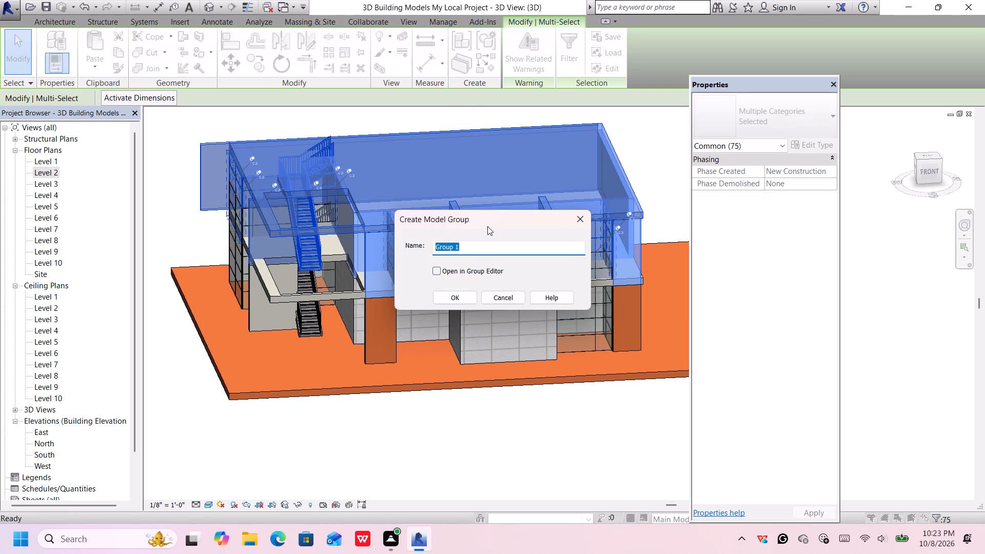
click(473, 251)
click(482, 247)
key(BackSpace)
key(2)
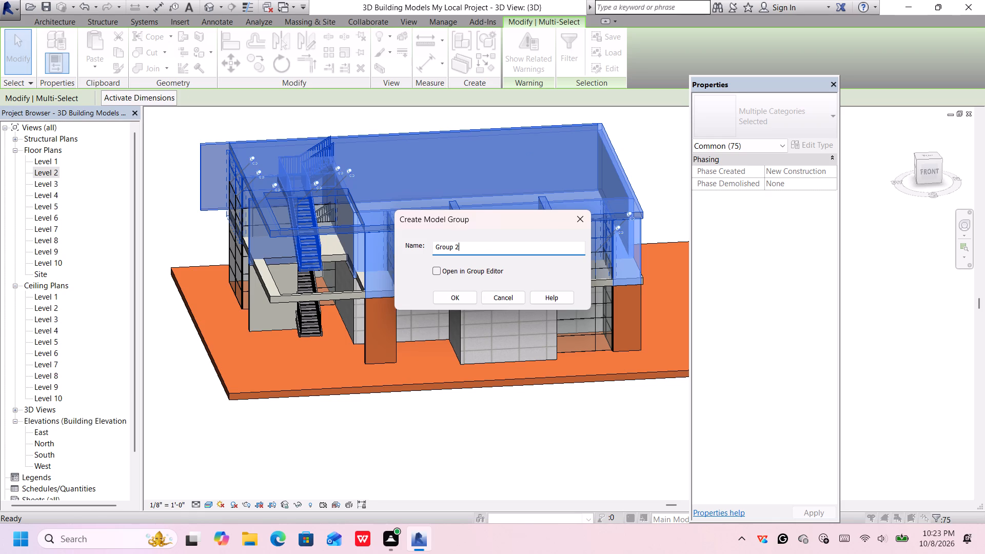
key(Return)
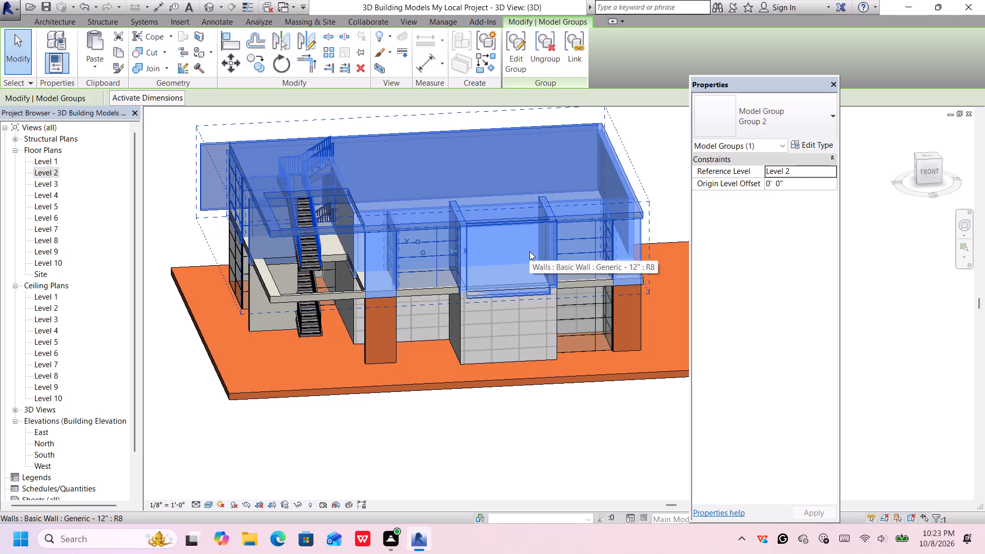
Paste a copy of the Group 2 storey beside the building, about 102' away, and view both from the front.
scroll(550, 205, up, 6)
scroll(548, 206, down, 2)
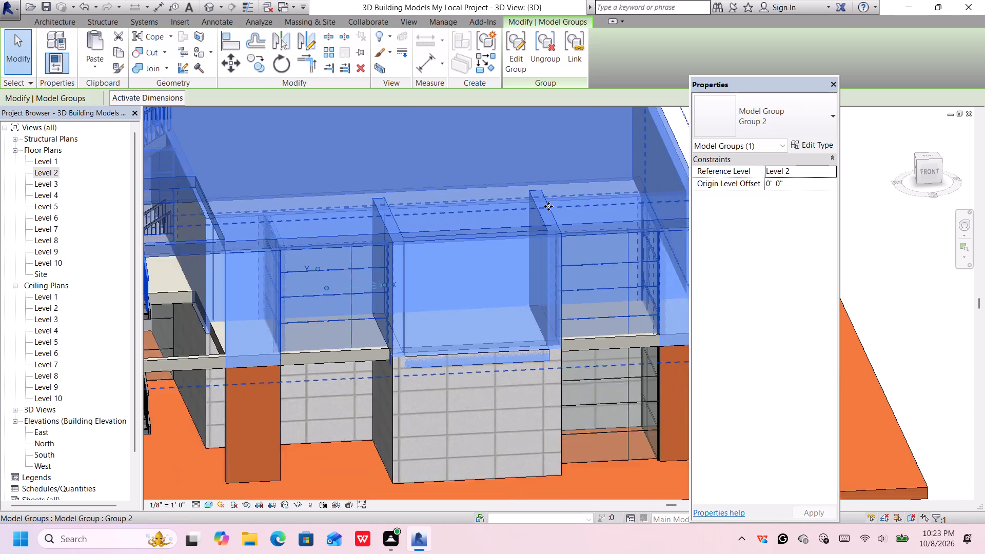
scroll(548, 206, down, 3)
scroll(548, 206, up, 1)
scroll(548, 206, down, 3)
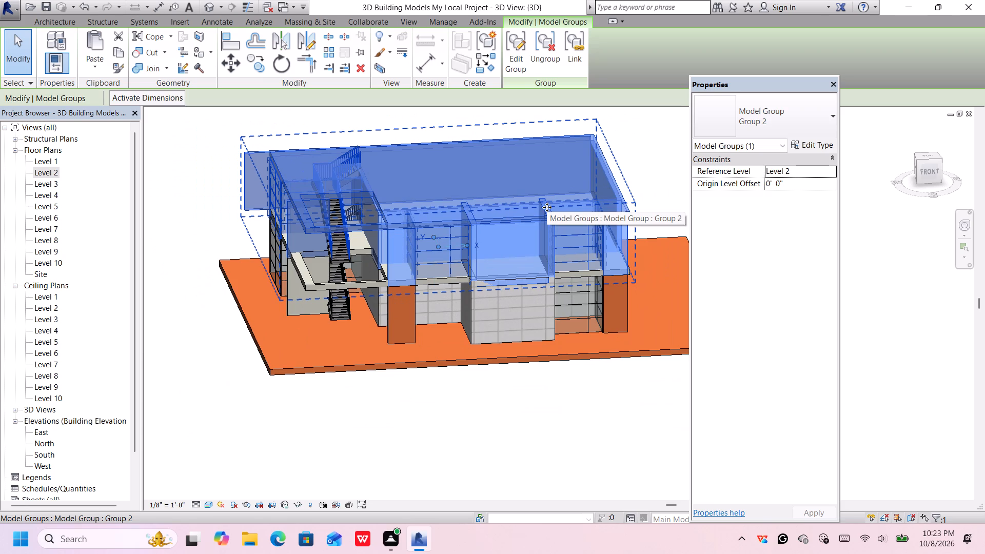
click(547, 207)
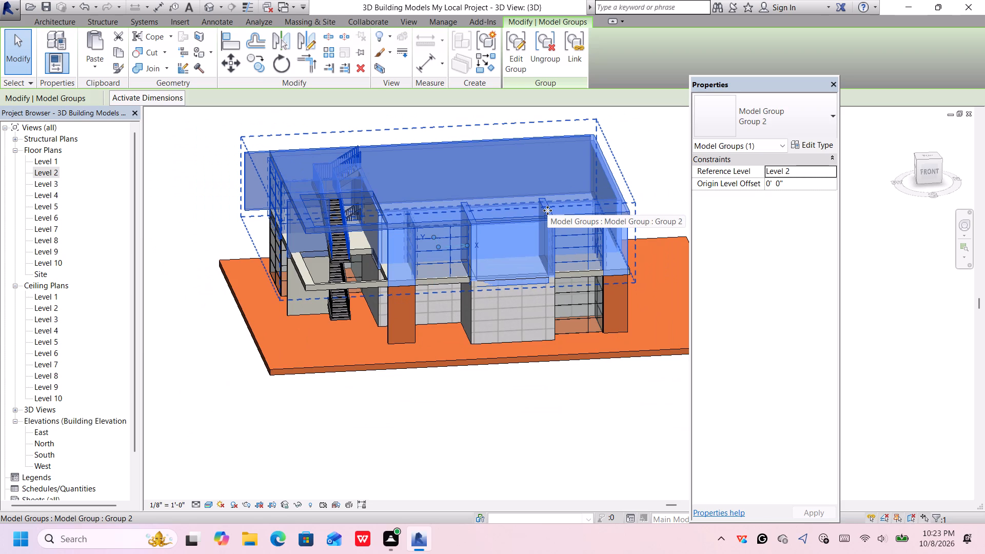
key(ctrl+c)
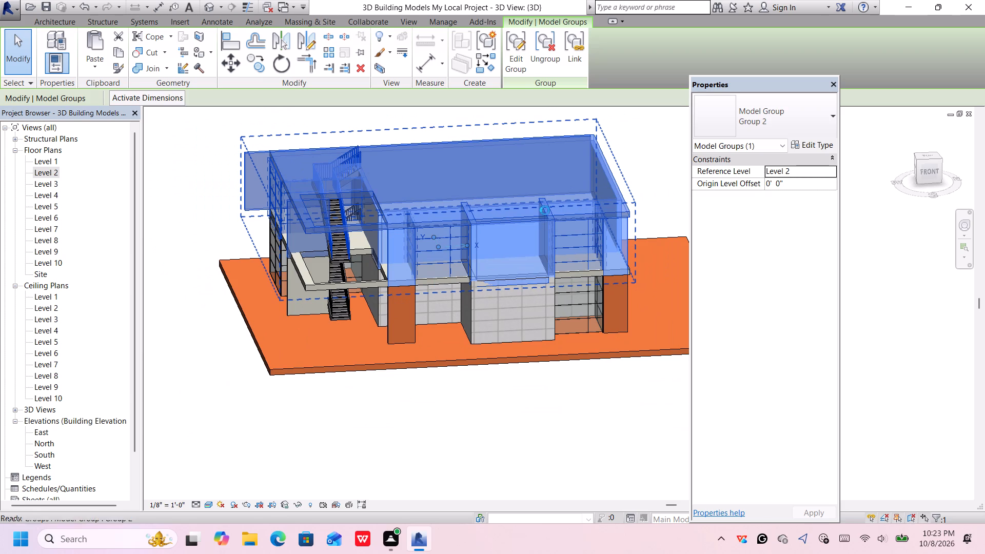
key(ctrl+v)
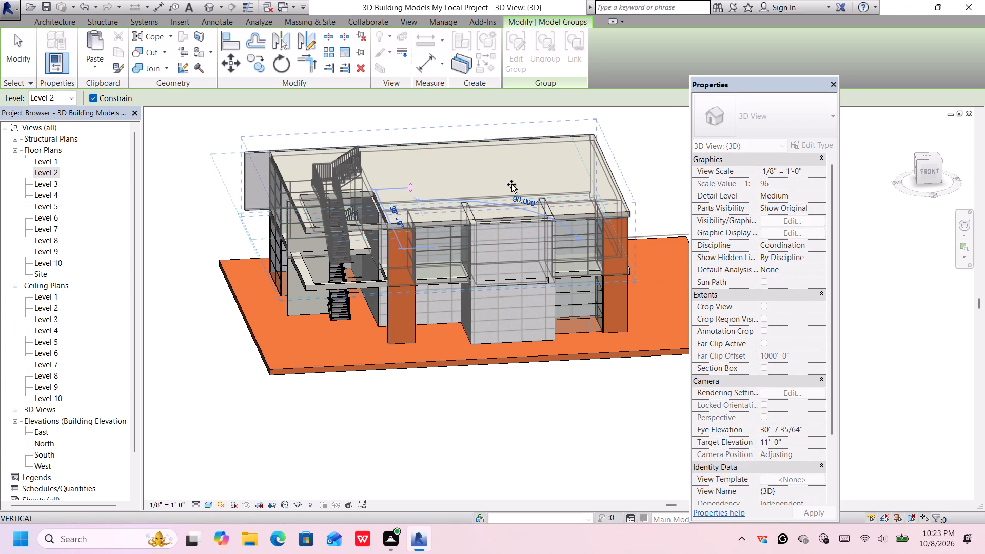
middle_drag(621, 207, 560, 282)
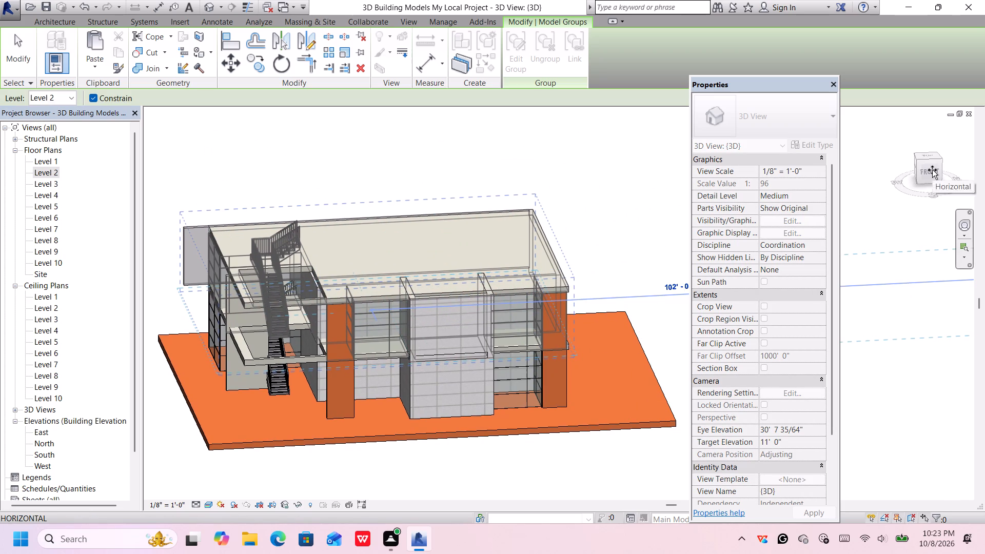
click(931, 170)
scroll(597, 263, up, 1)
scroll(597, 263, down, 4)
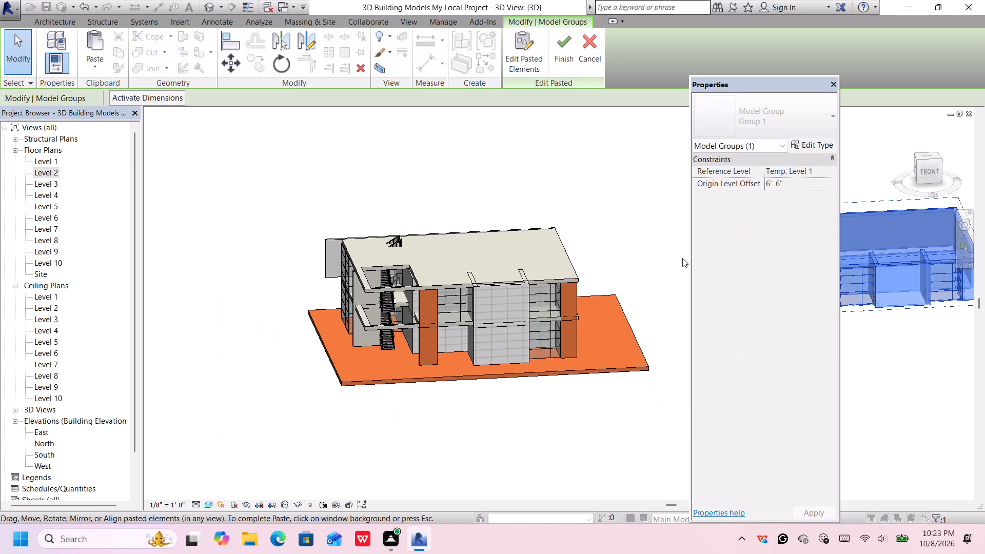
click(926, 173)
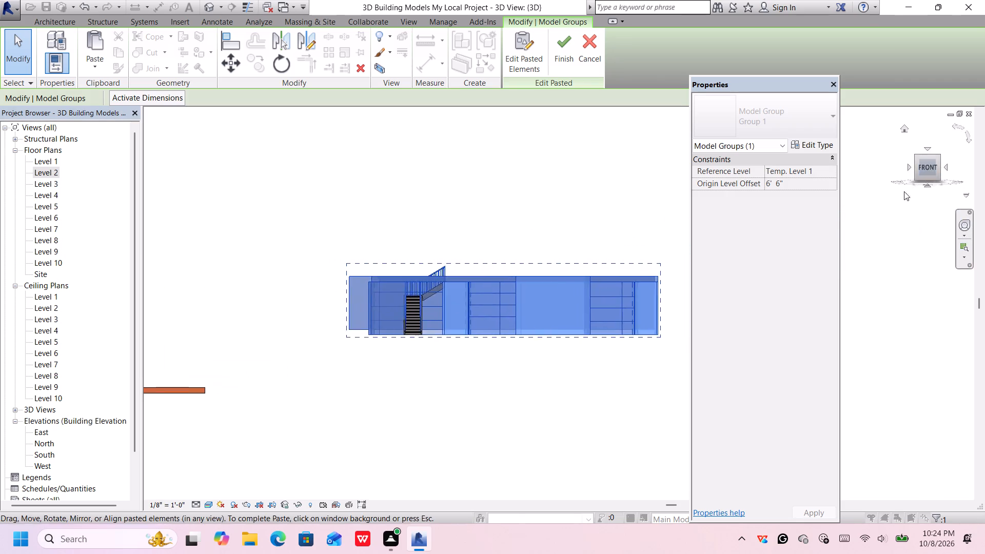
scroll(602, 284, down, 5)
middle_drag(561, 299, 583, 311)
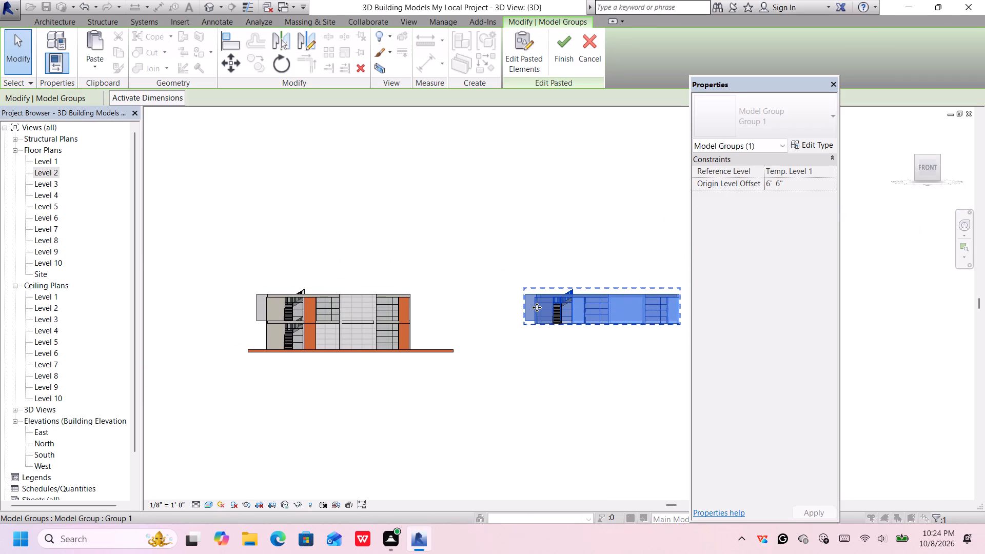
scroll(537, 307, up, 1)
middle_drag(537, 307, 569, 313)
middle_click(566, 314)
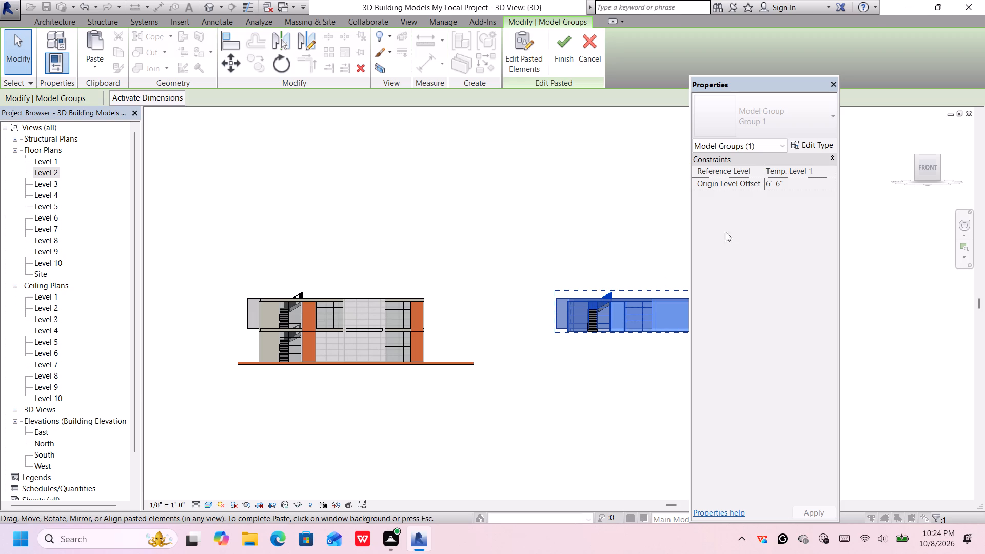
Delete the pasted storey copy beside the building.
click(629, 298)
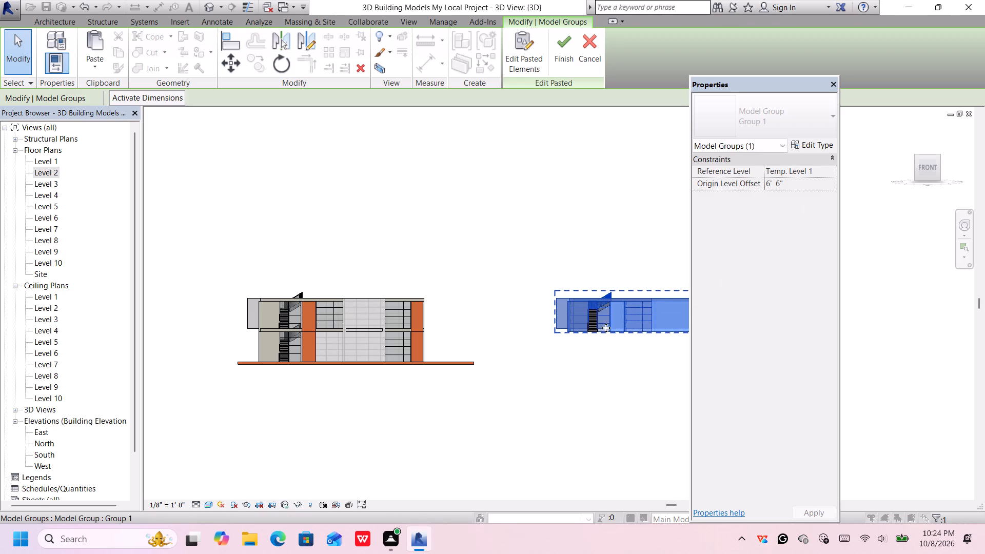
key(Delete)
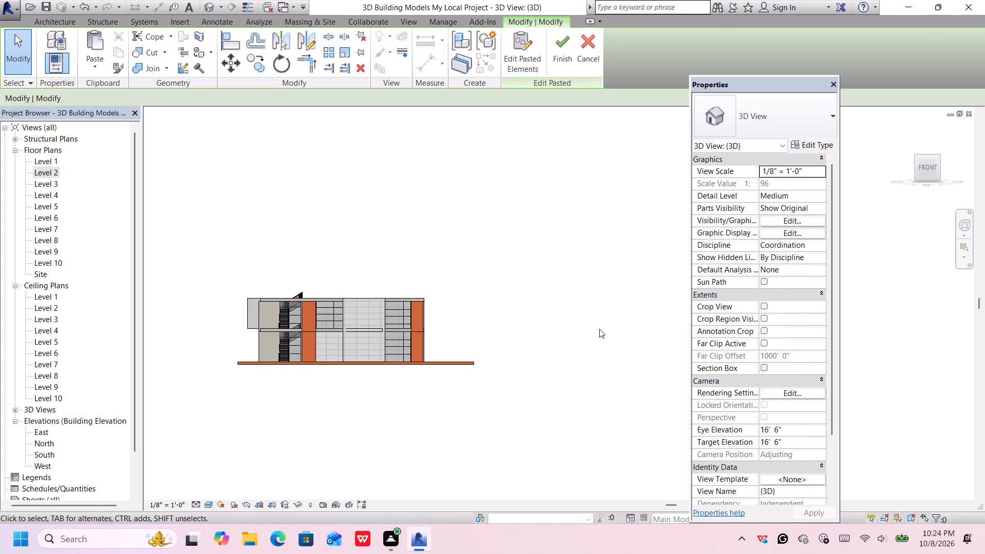
Copy the Group 2 upper storey to the clipboard and start pasting it in the front 3D view.
middle_drag(433, 304, 472, 330)
scroll(433, 304, down, 3)
scroll(452, 334, up, 2)
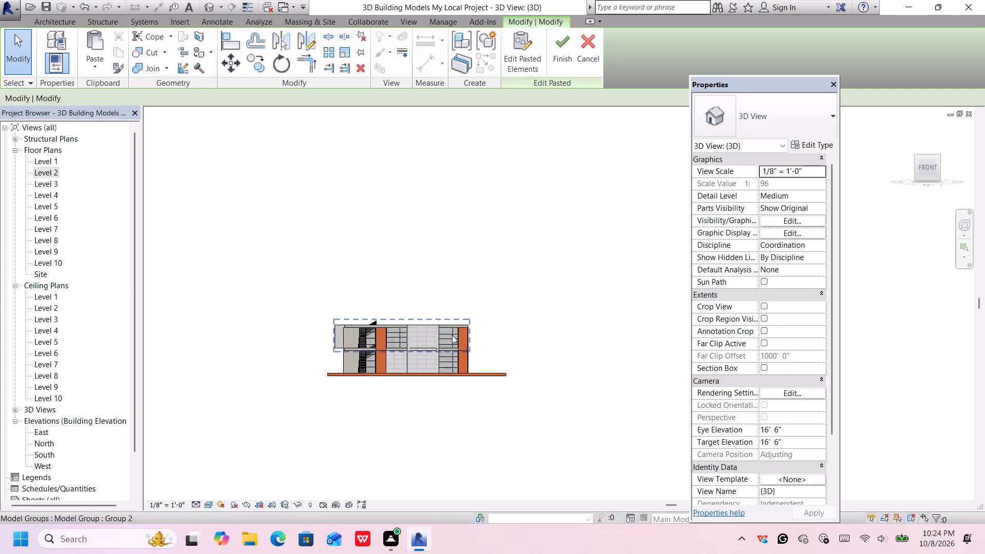
scroll(452, 335, up, 2)
click(448, 334)
middle_drag(452, 321, 460, 326)
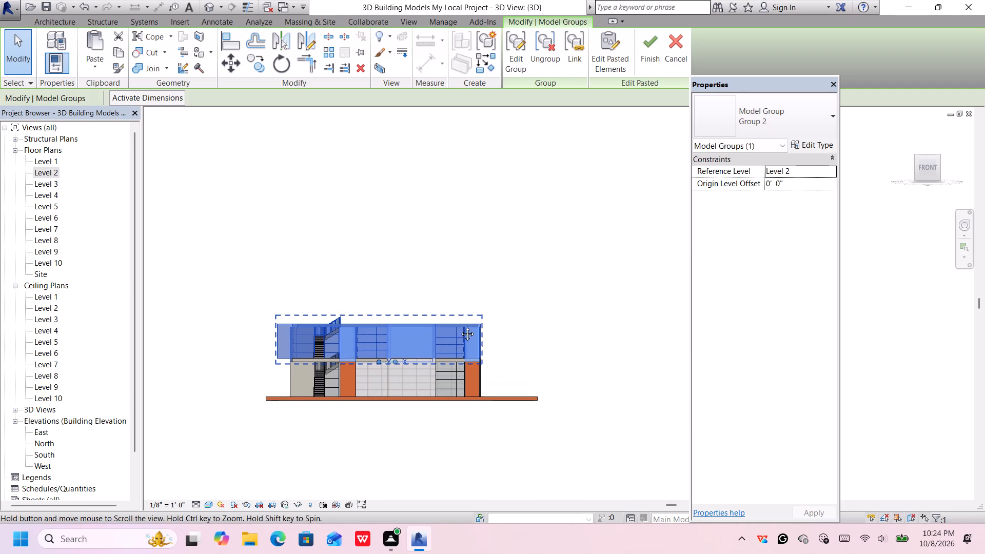
middle_drag(460, 326, 510, 342)
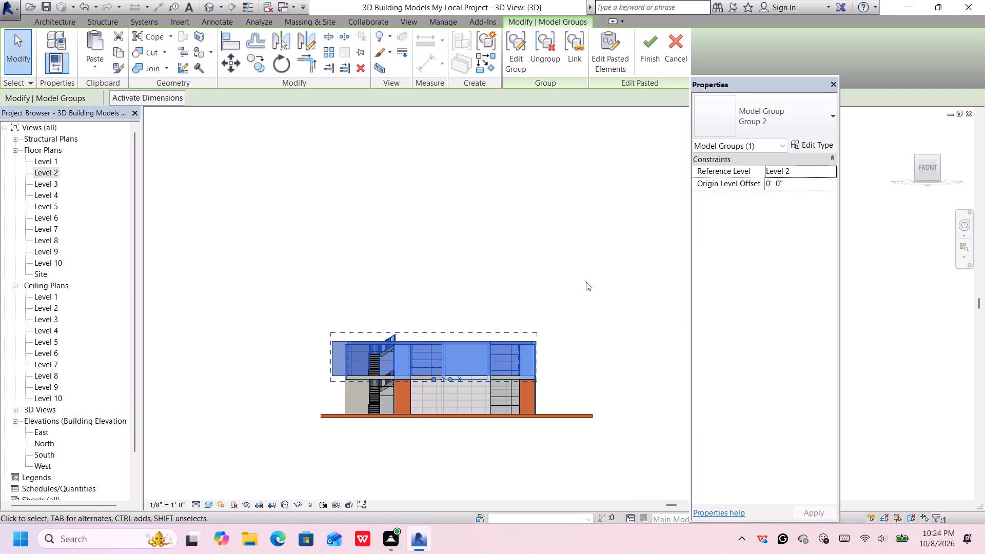
click(51, 180)
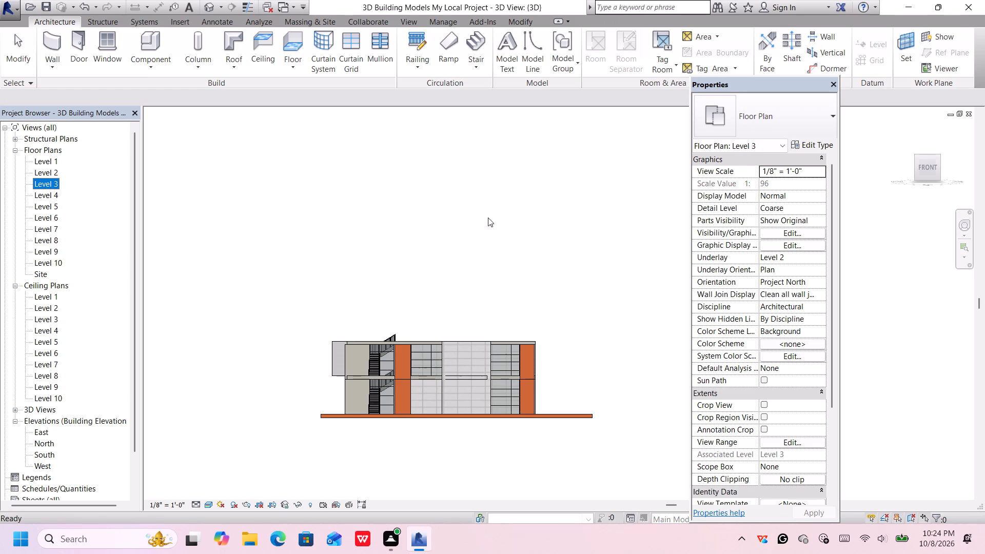
click(450, 350)
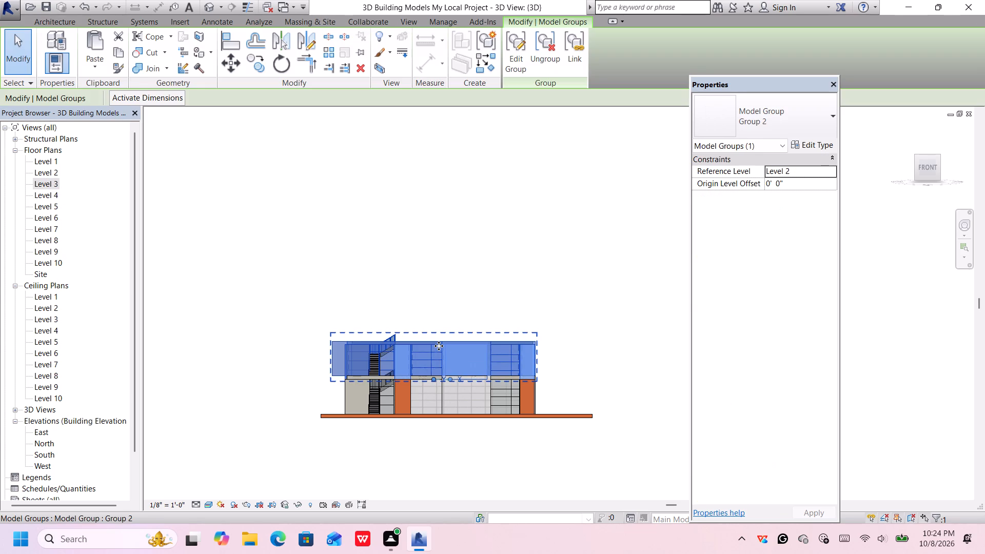
key(ctrl+c)
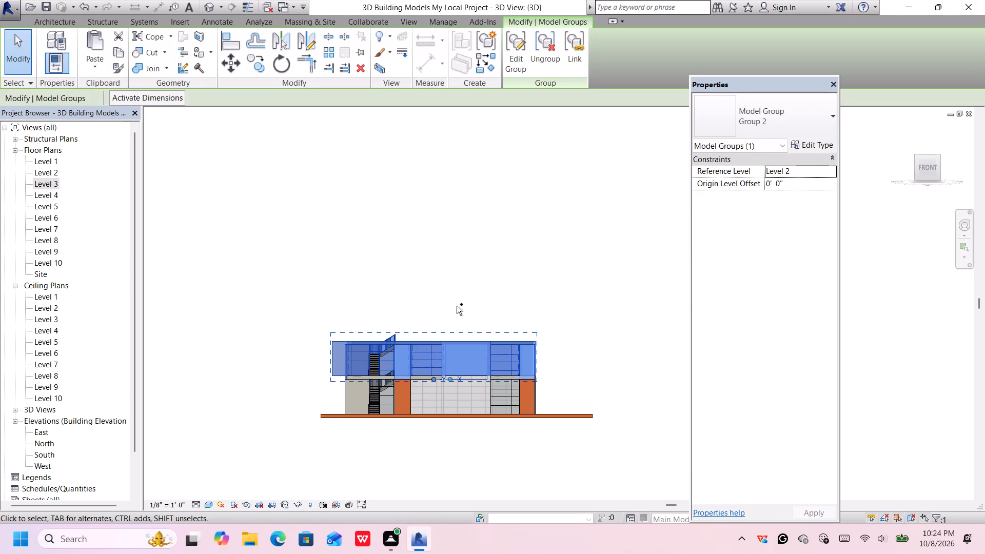
key(ctrl+v)
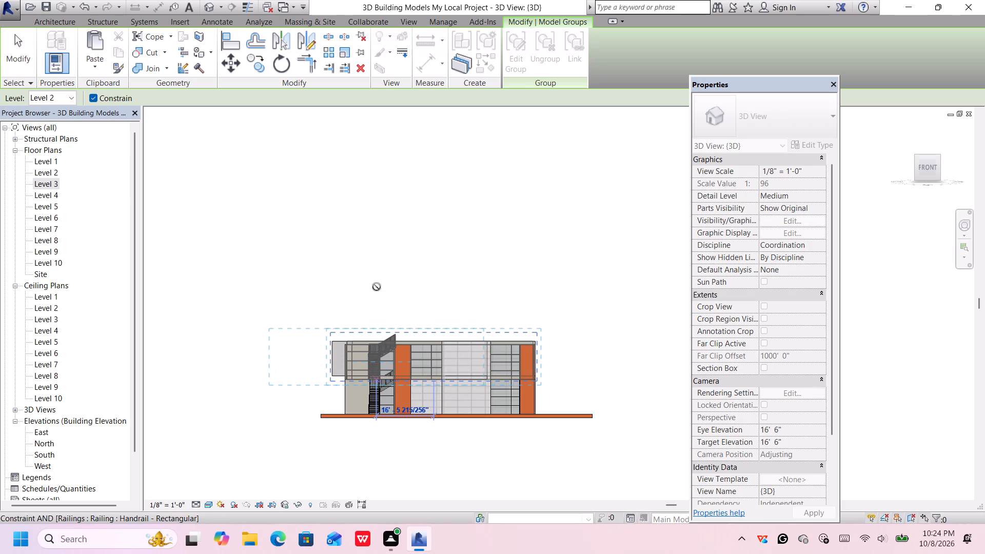
Open the South elevation and paste the copied upper storey on top of the building, with its base at Level 3.
scroll(38, 439, down, 1)
click(41, 443)
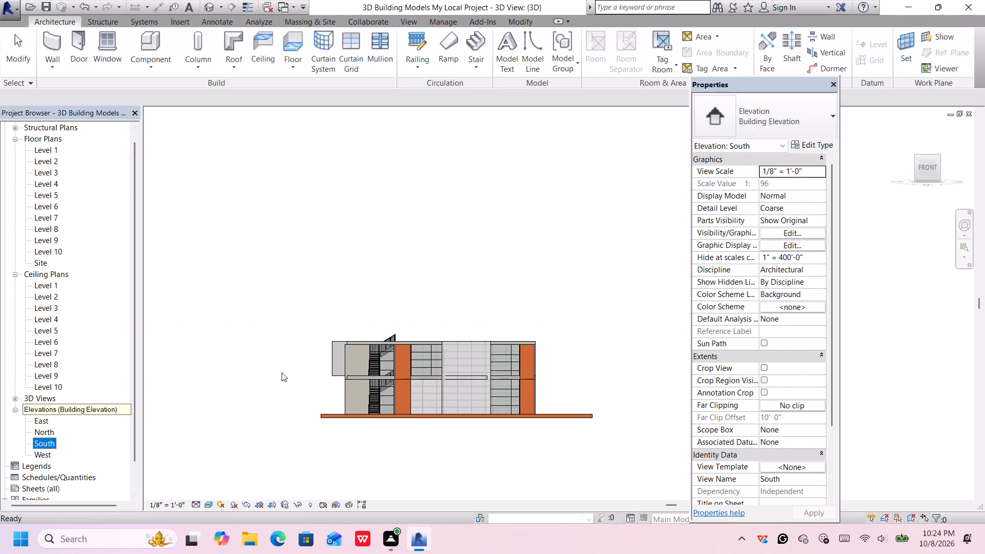
double_click(45, 444)
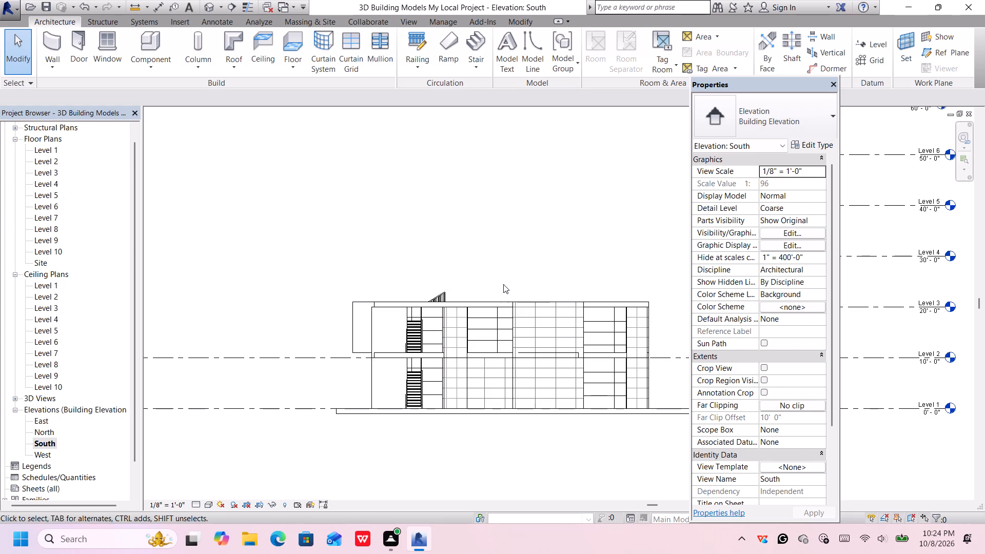
key(ctrl+v)
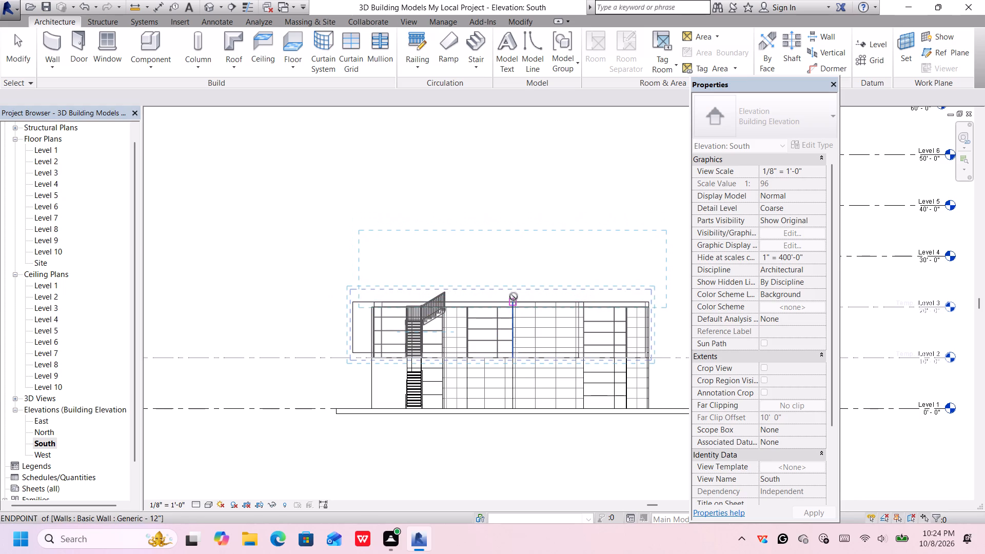
click(514, 296)
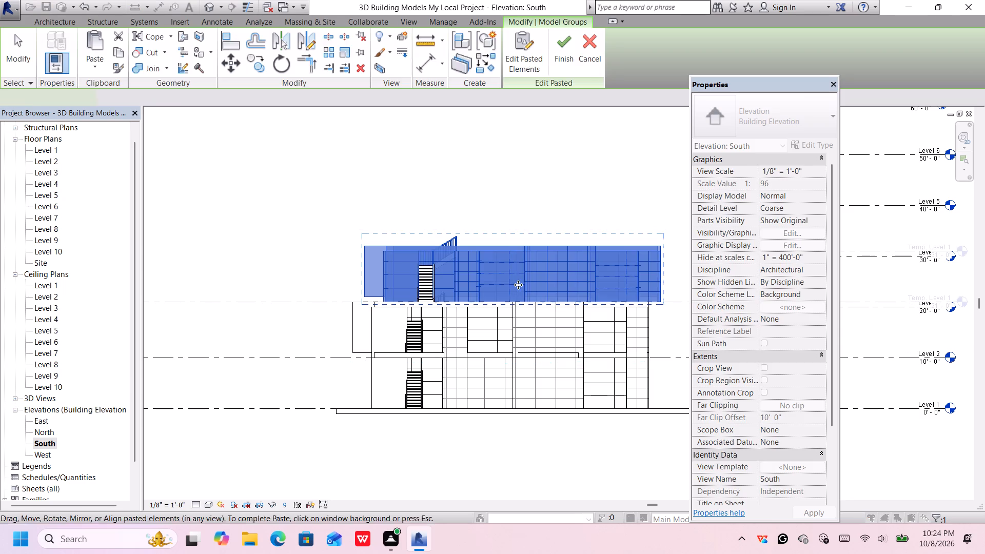
Nudge the pasted storey west until it sits roughly in line with the storey below.
scroll(535, 258, up, 1)
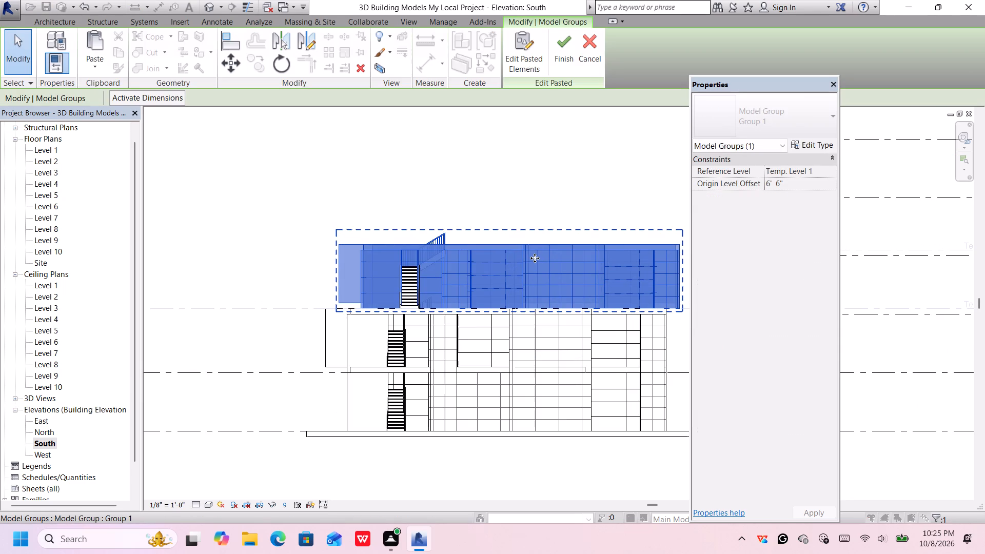
key(Left)
key(Left)
key(Left)
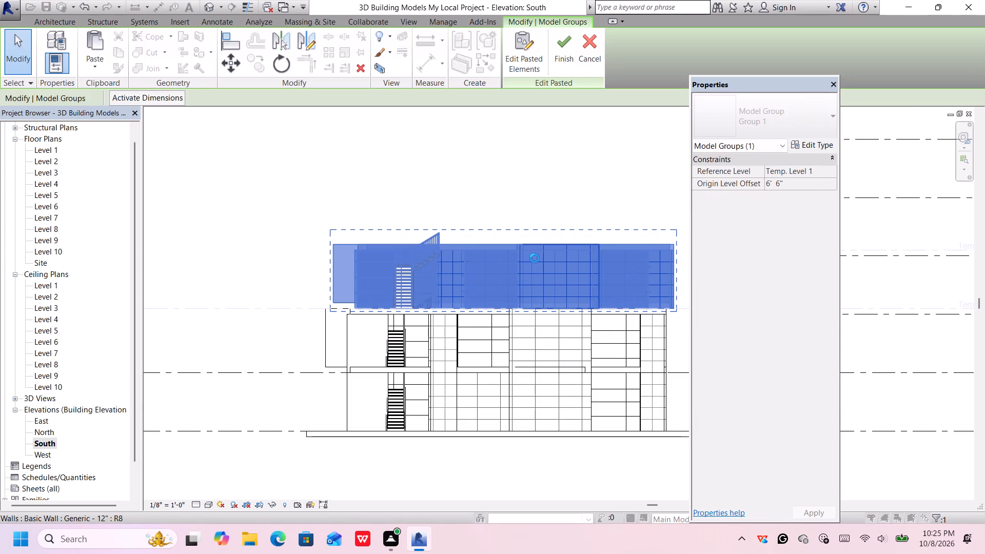
key(Left)
key(Left)
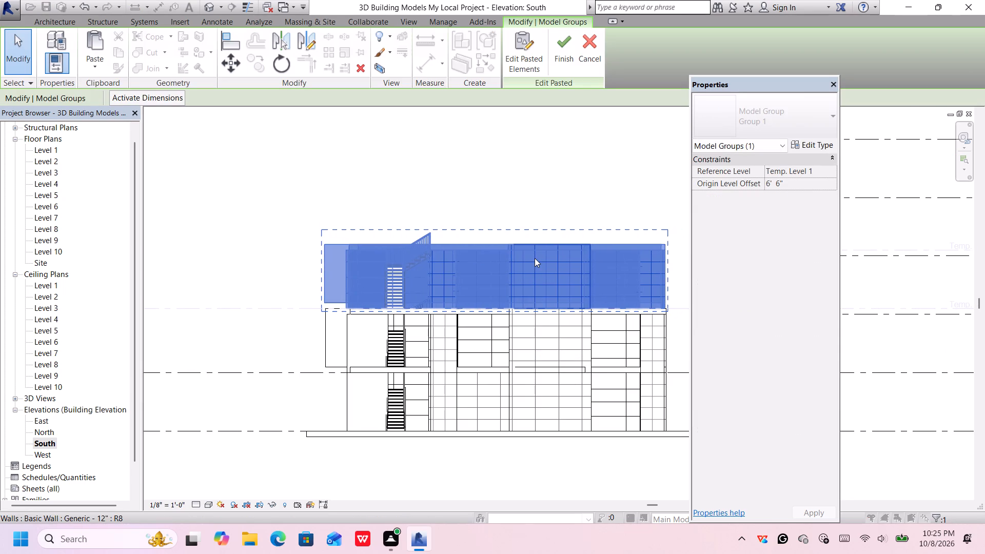
Fine-nudge the pasted storey east until its east wall edge is flush with the slab edge of the storey below.
middle_drag(596, 309, 413, 326)
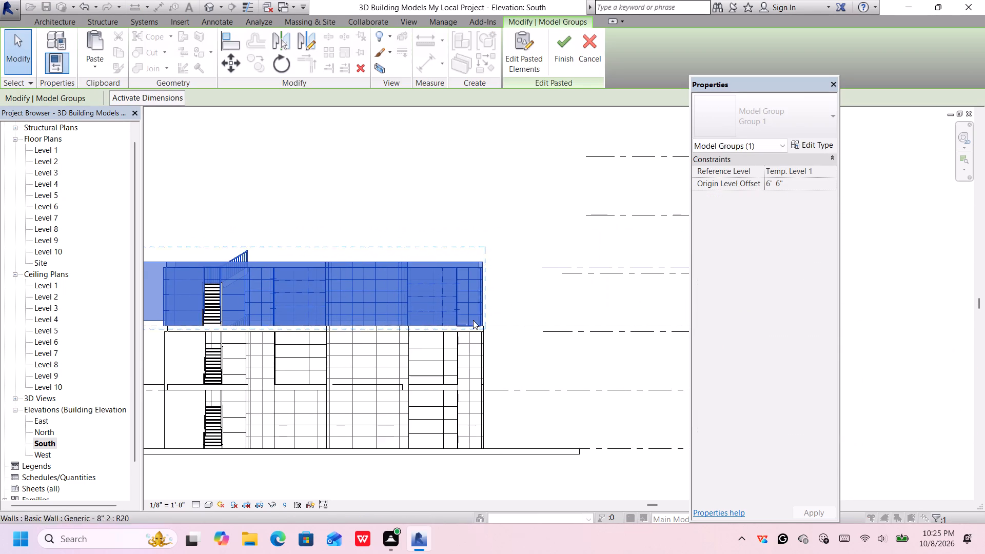
scroll(473, 320, up, 17)
scroll(531, 341, up, 2)
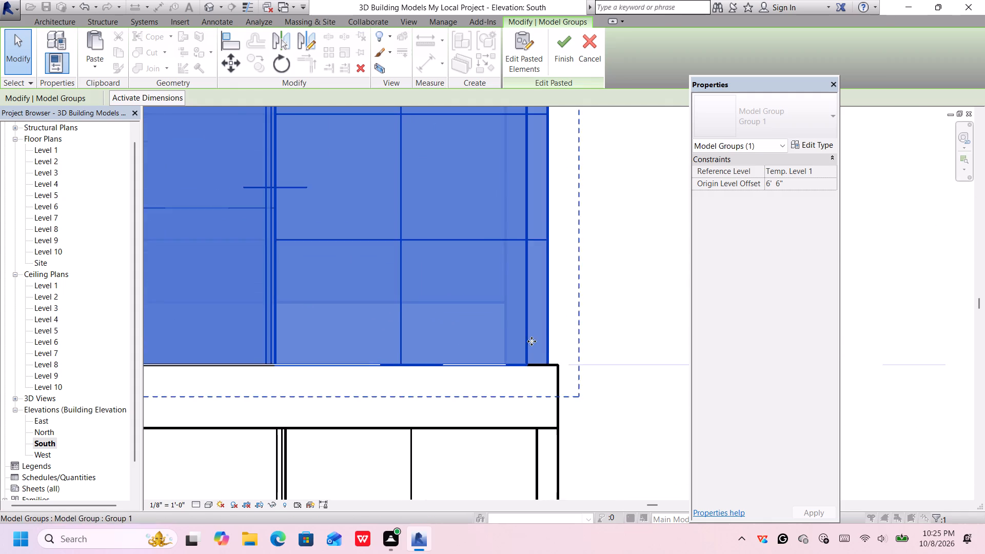
scroll(531, 341, up, 3)
key(Right)
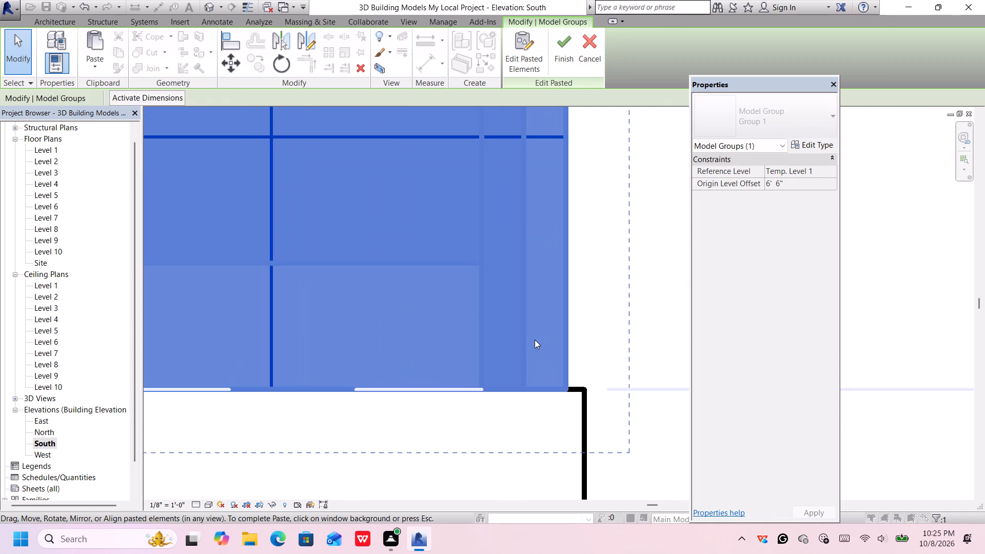
key(Right)
key(Right)
key(Right)
key(Right)
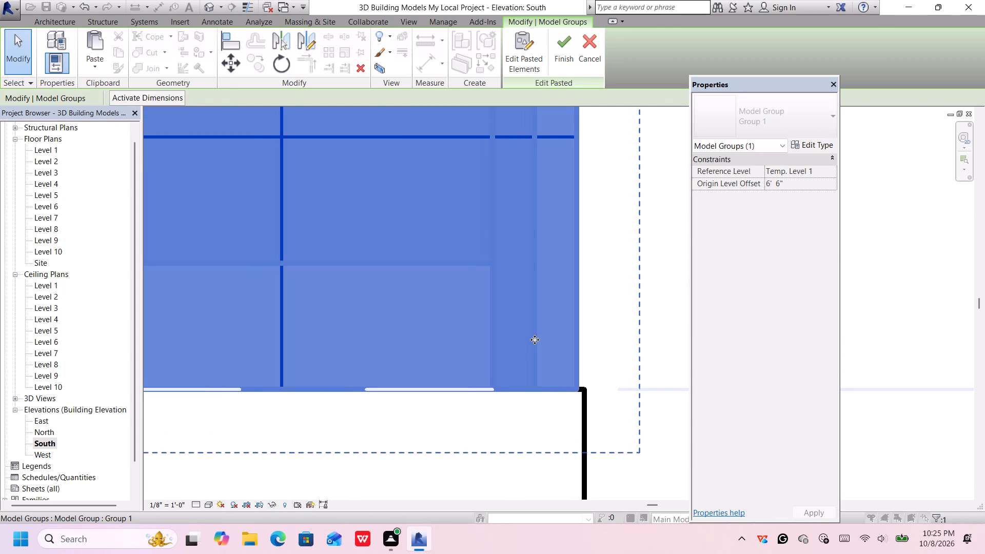
key(Right)
key(Right)
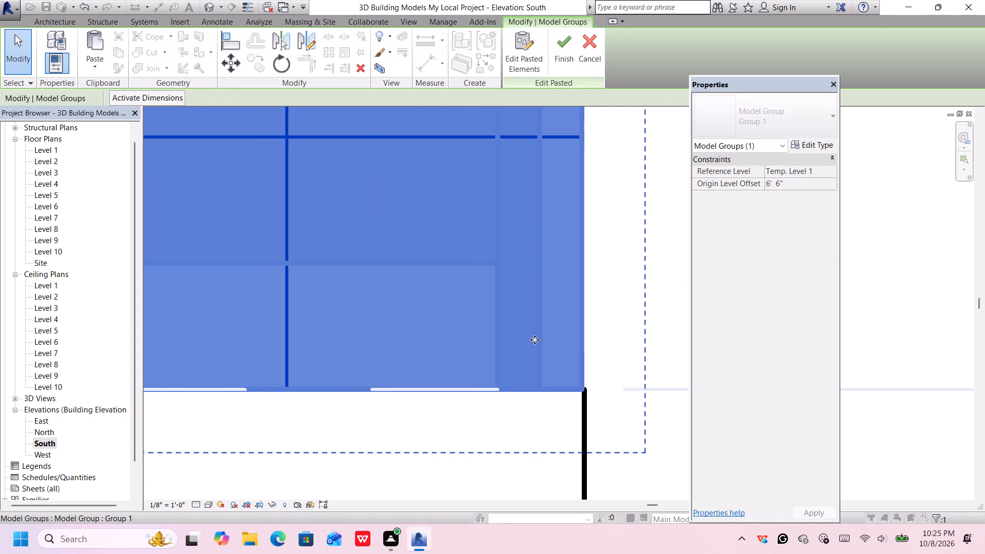
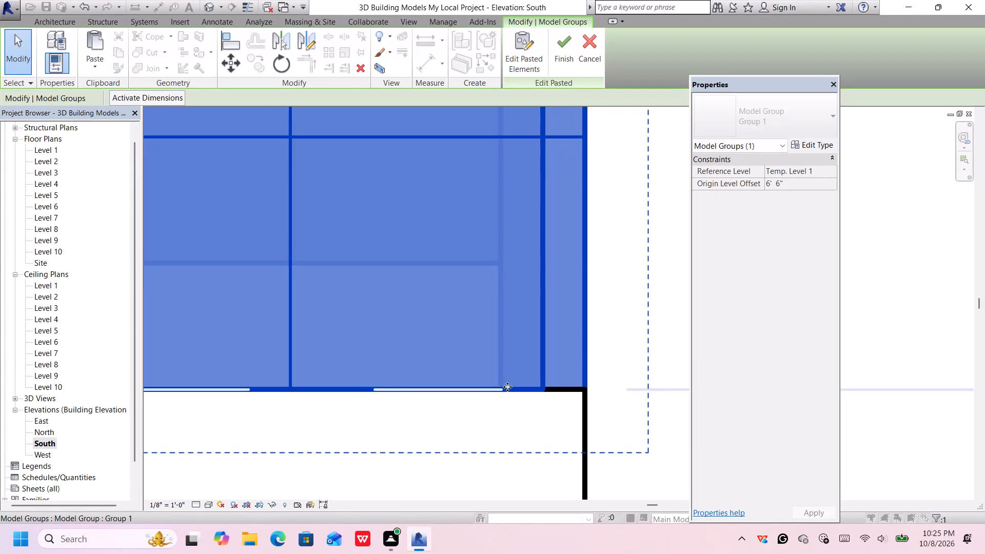
Examine how the pasted storey lines up with the storey below at its east edge and at its west end.
scroll(507, 388, up, 1)
scroll(507, 388, down, 10)
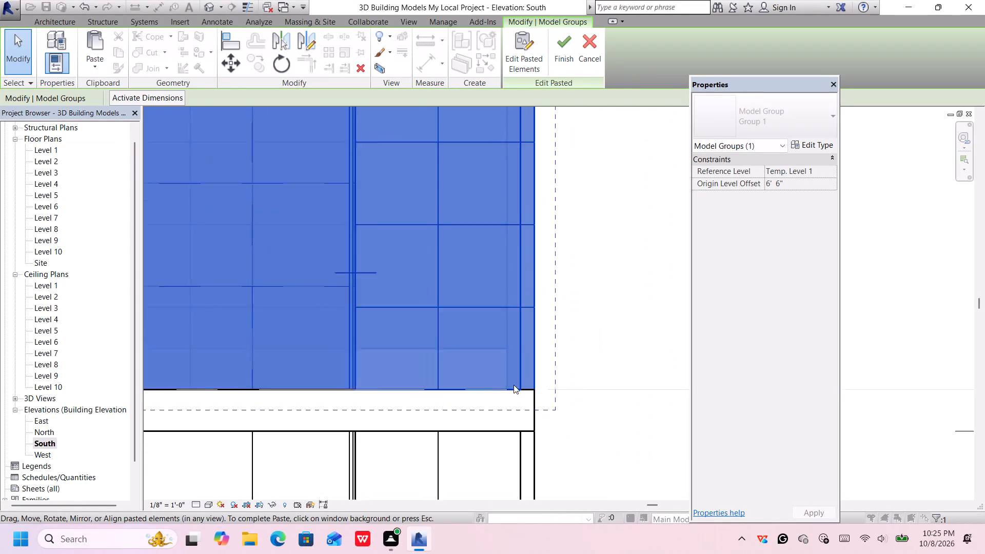
scroll(514, 385, down, 2)
scroll(522, 384, up, 3)
scroll(531, 368, down, 12)
scroll(552, 371, up, 1)
scroll(552, 371, down, 2)
scroll(565, 365, up, 1)
scroll(565, 364, down, 3)
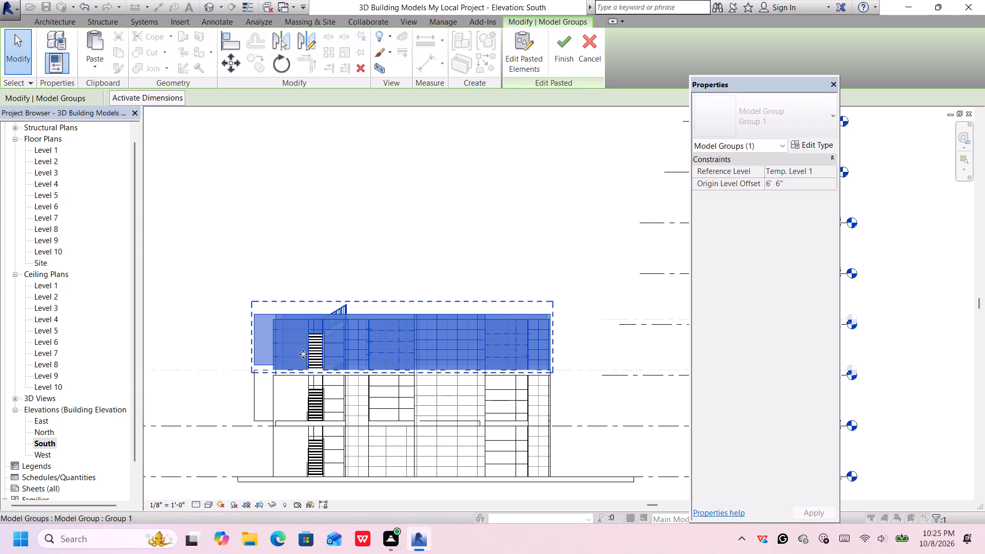
scroll(249, 381, up, 8)
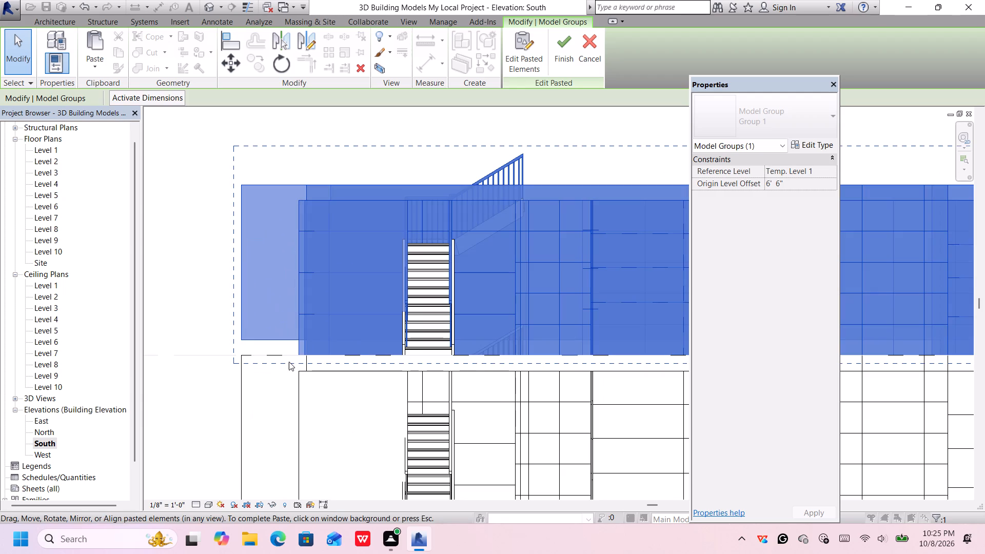
scroll(291, 347, down, 3)
middle_drag(290, 347, 275, 307)
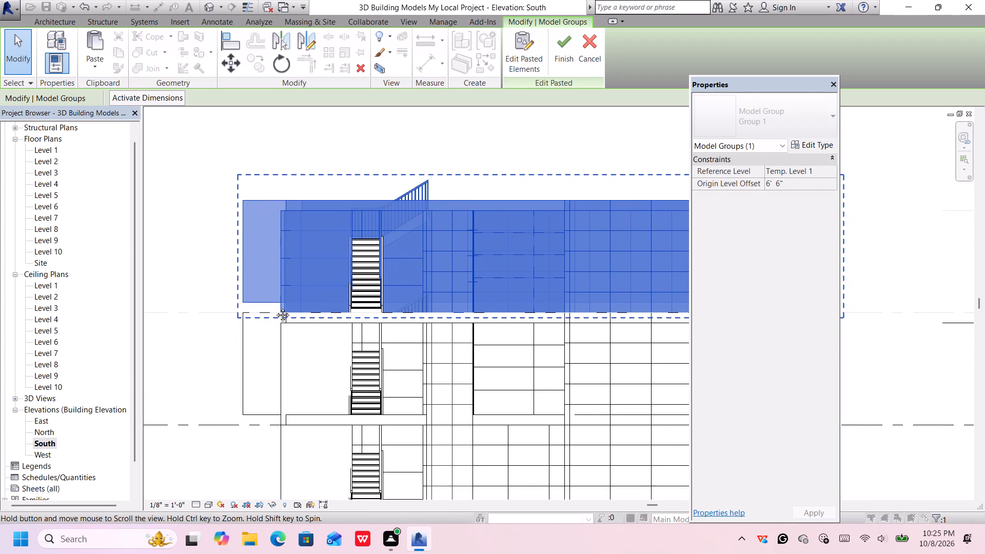
middle_drag(275, 307, 275, 309)
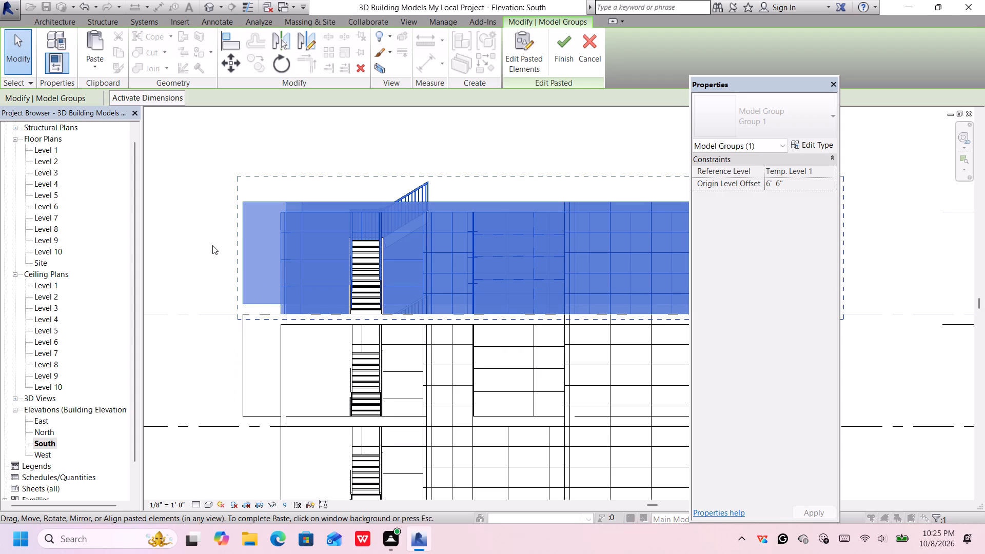
Delete the pasted storey above Level 3.
middle_drag(212, 245, 203, 263)
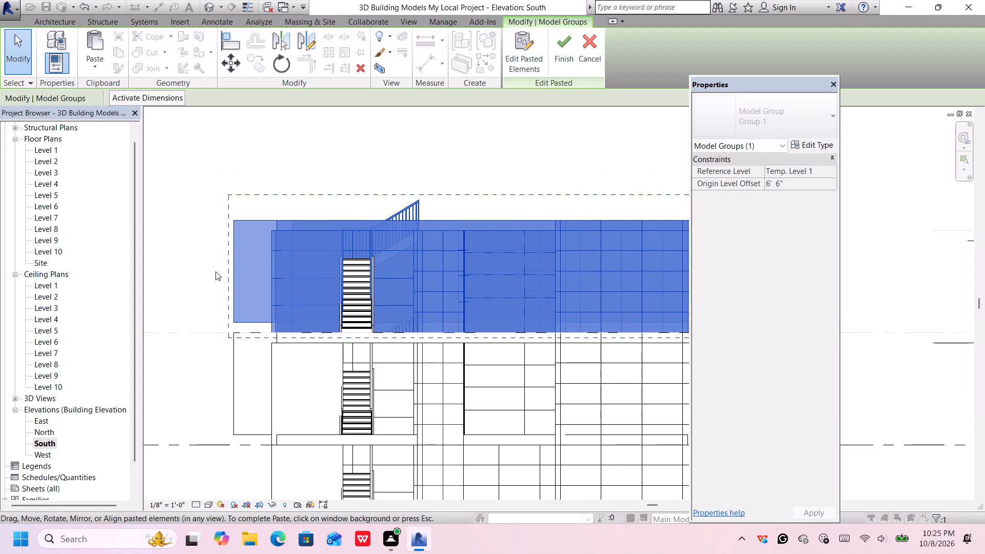
middle_drag(223, 276, 235, 292)
key(Delete)
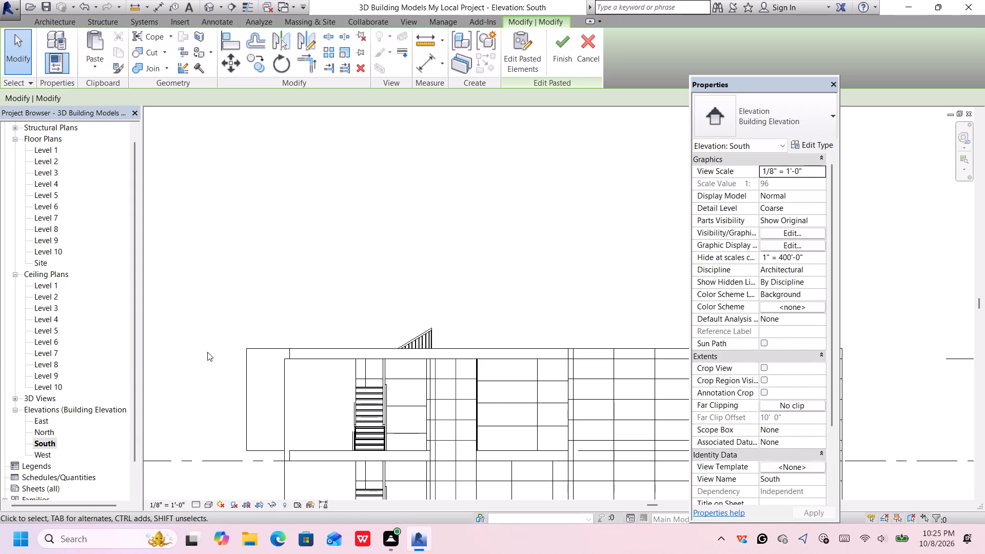
Ungroup the Group 2 storey at Level 2.
middle_drag(207, 346, 212, 348)
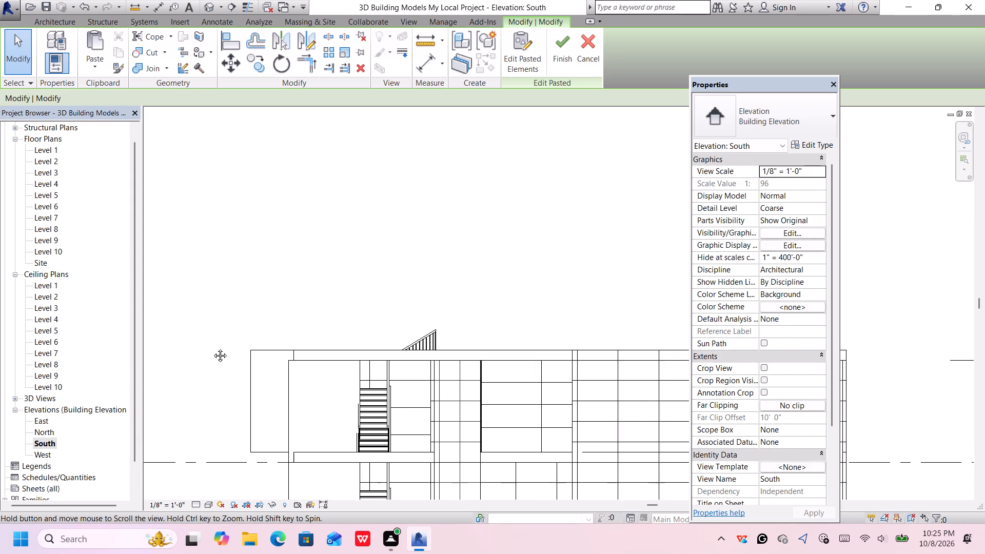
middle_drag(212, 348, 218, 338)
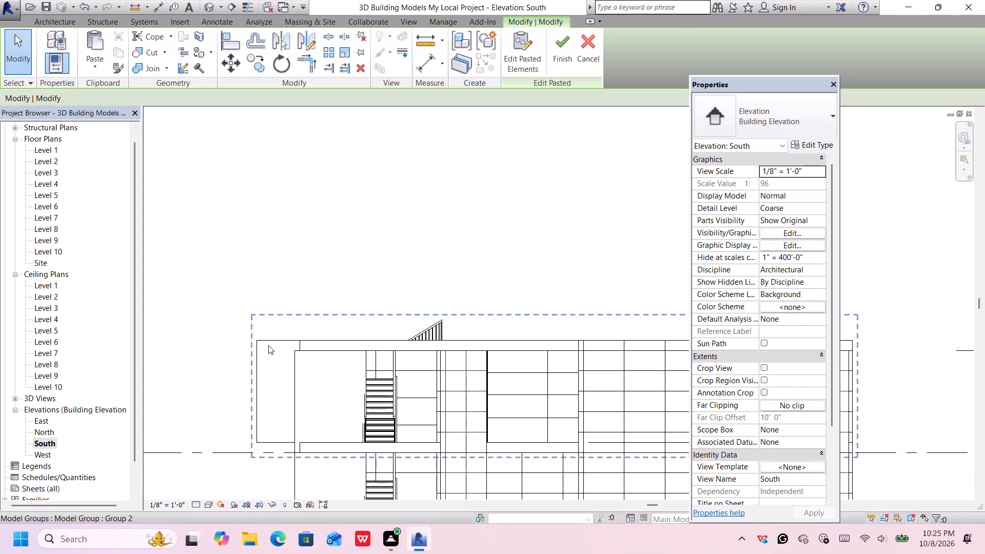
click(270, 344)
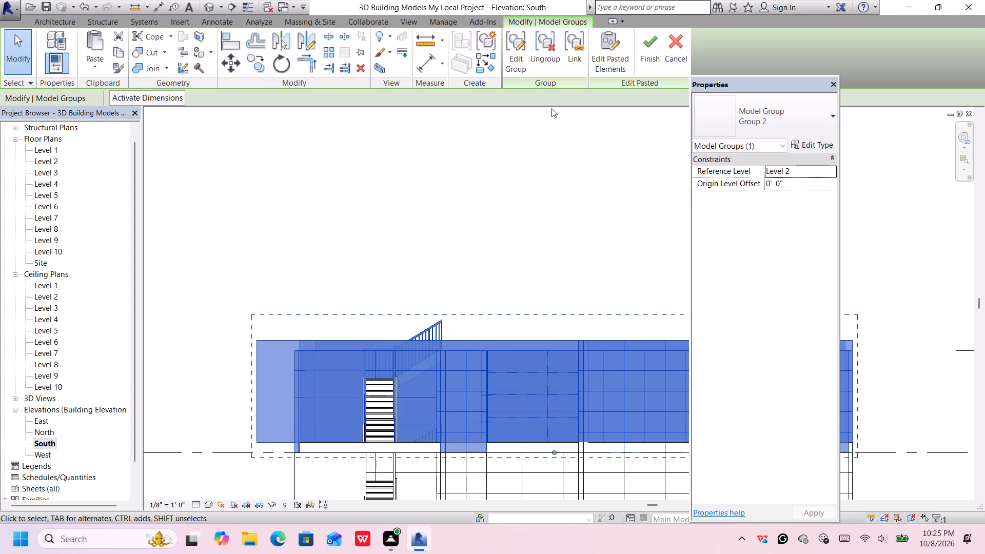
click(545, 31)
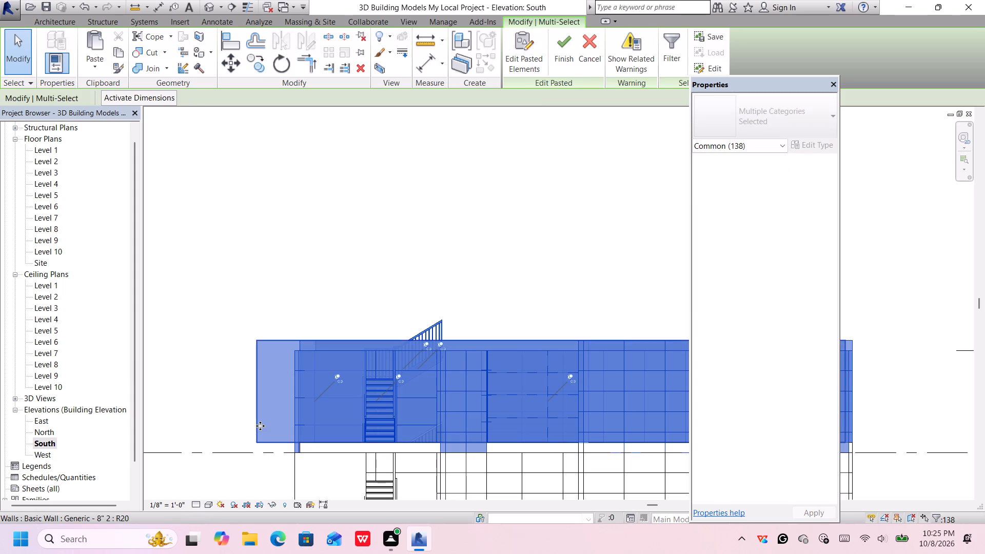
Find the Generic - 8" 2 wall projecting beyond the storey's west side, and select it in the default 3D view.
click(260, 425)
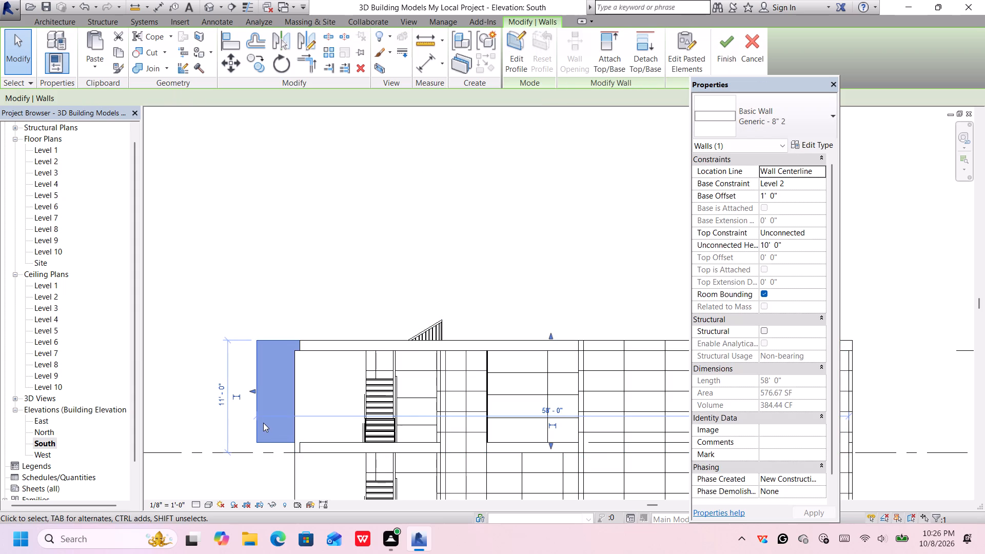
scroll(260, 403, up, 3)
scroll(260, 397, down, 2)
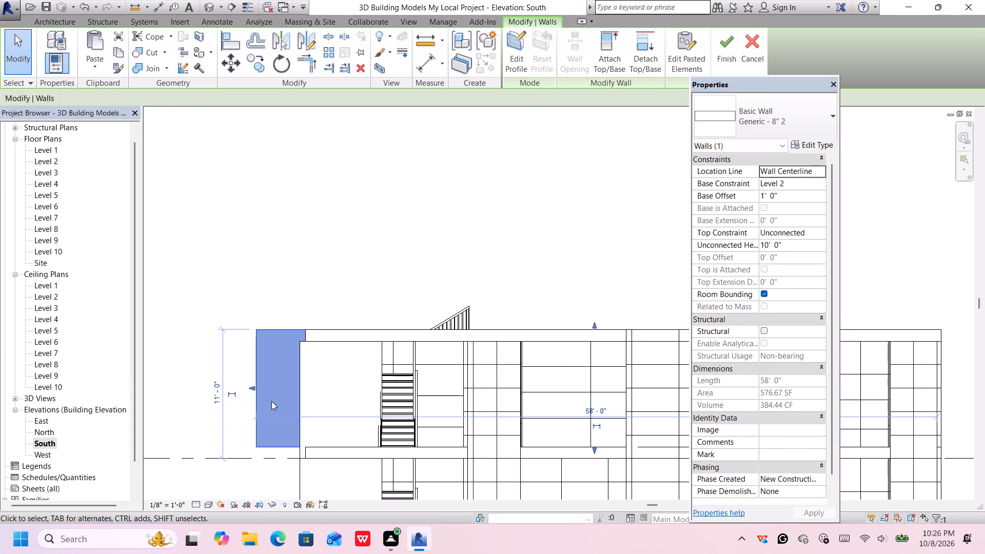
scroll(271, 401, up, 1)
middle_drag(271, 401, 280, 417)
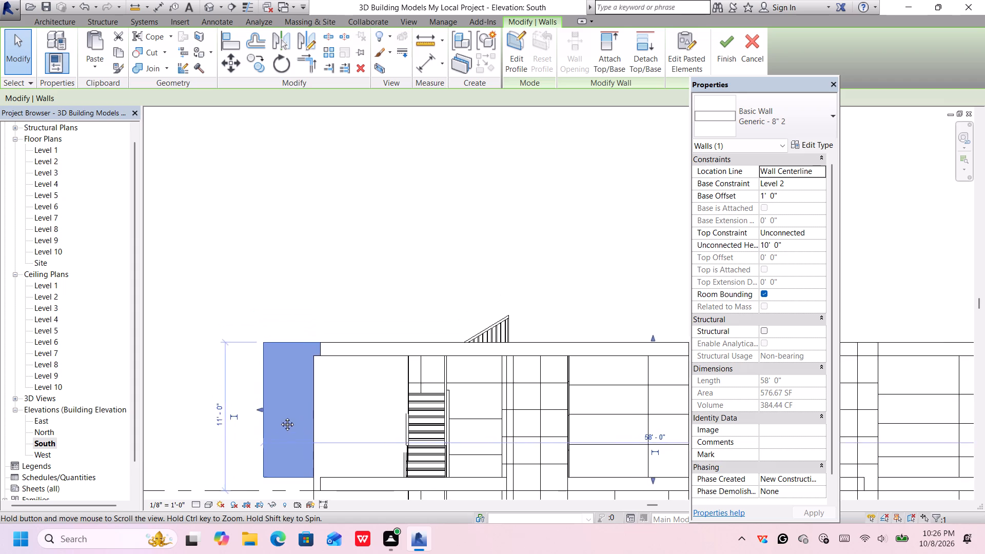
middle_drag(280, 417, 274, 393)
middle_drag(276, 402, 273, 385)
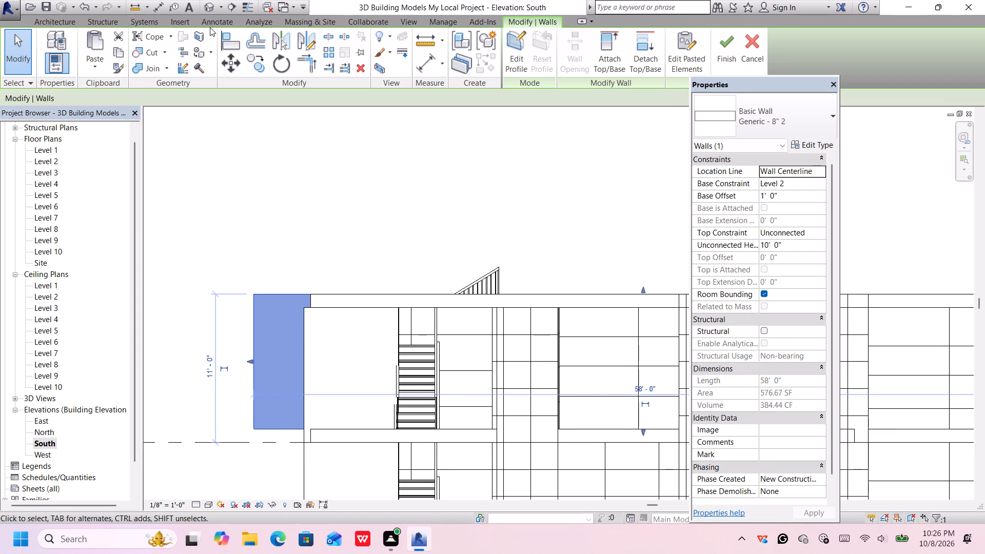
click(206, 7)
middle_drag(291, 272, 288, 269)
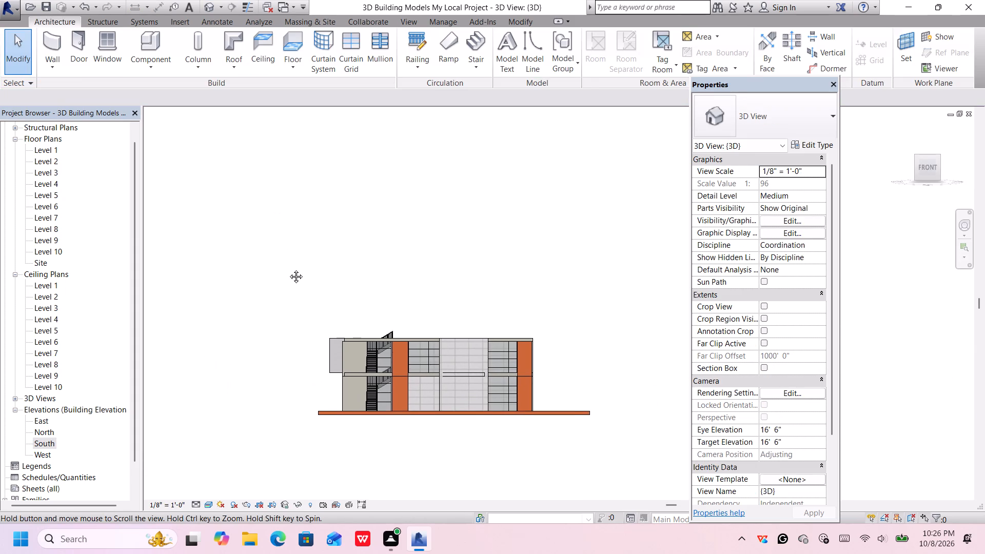
middle_drag(288, 269, 377, 354)
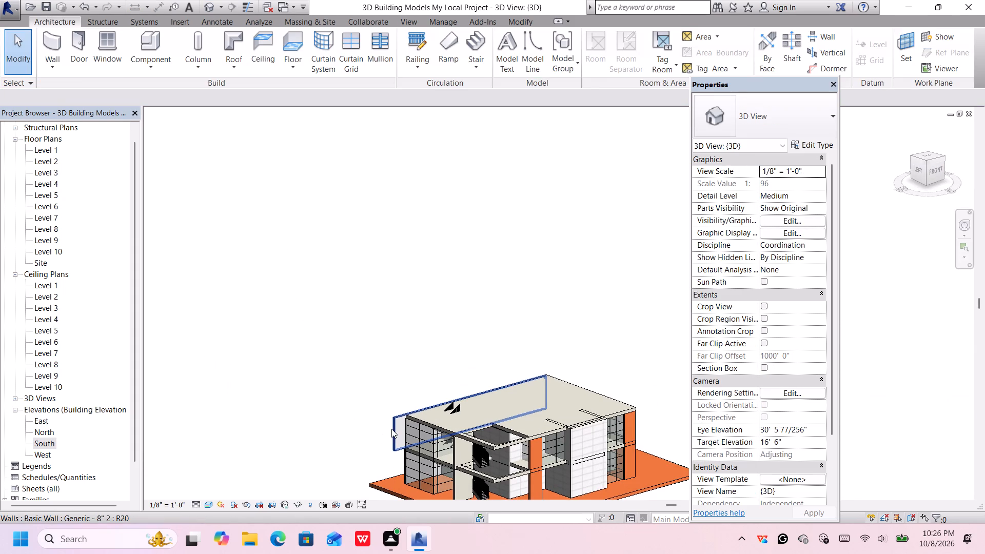
middle_drag(392, 427, 365, 387)
click(371, 399)
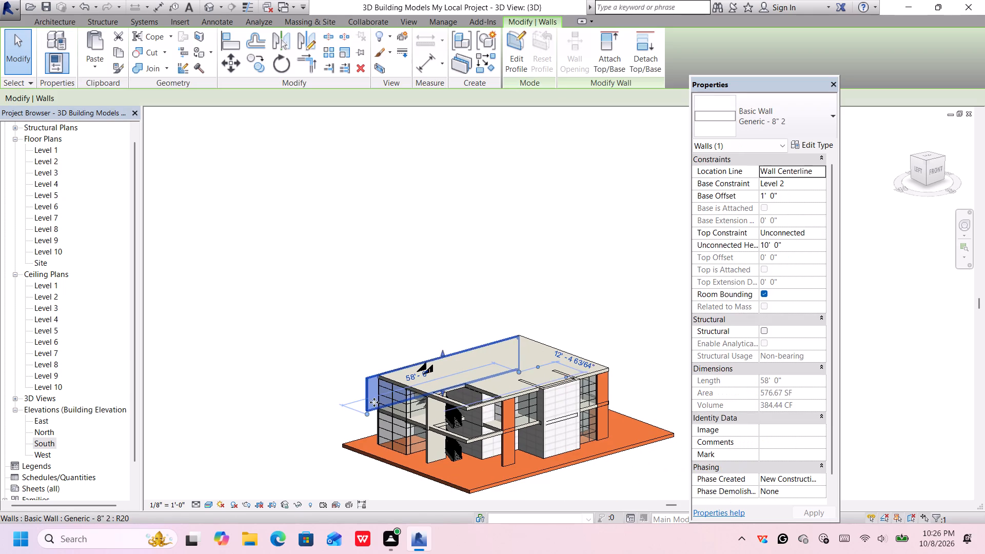
scroll(380, 409, up, 14)
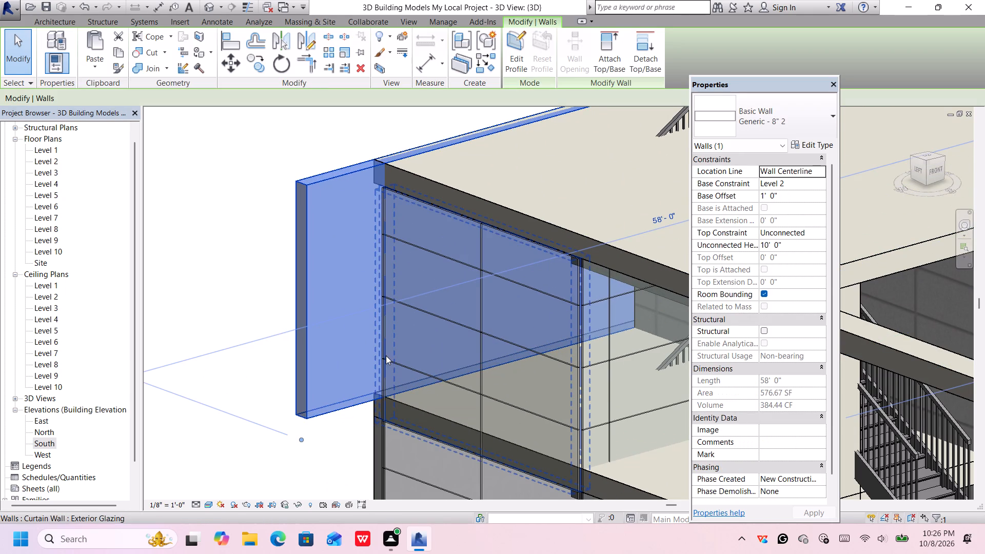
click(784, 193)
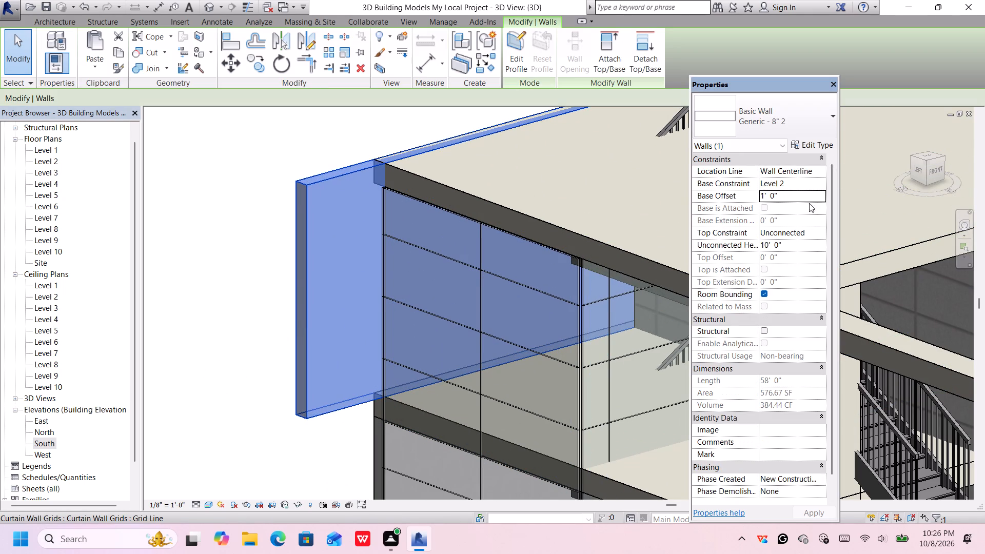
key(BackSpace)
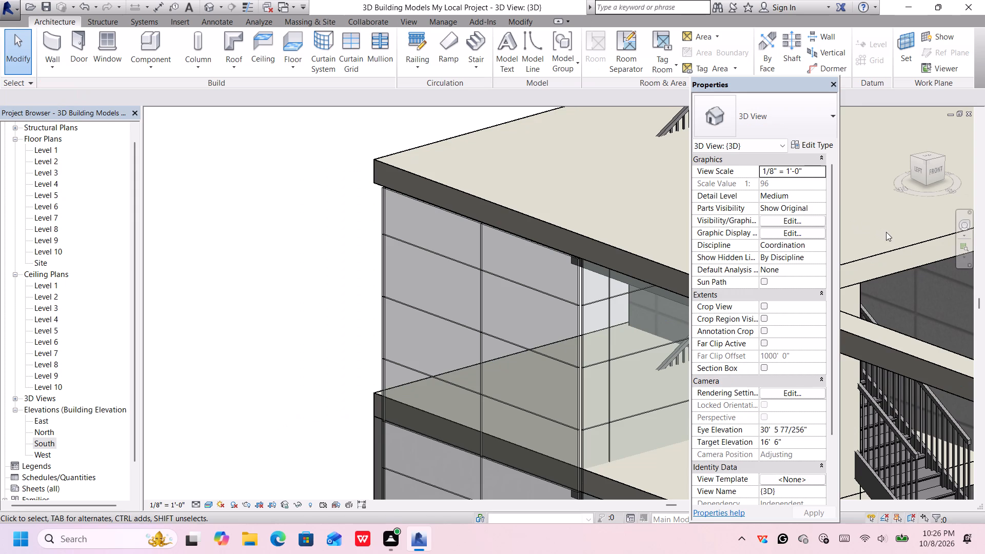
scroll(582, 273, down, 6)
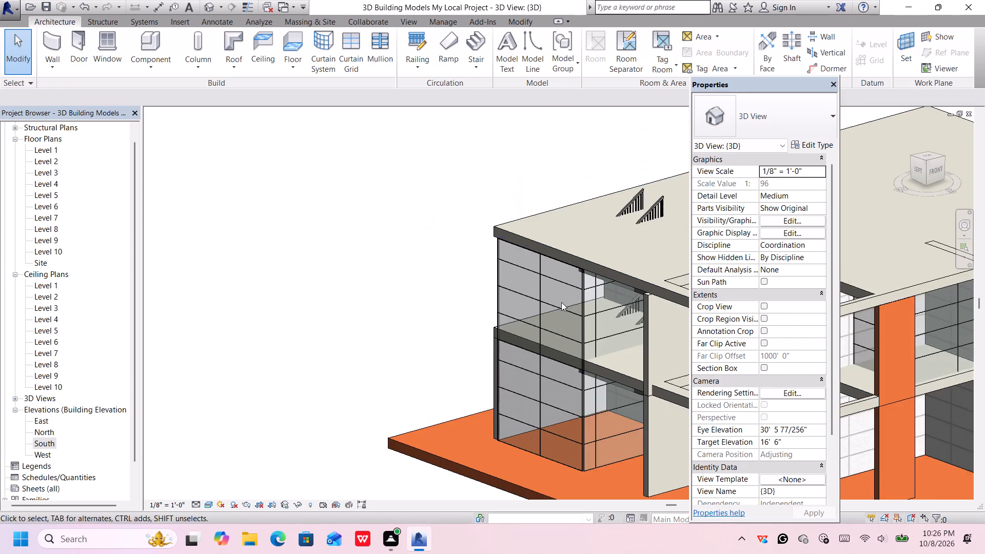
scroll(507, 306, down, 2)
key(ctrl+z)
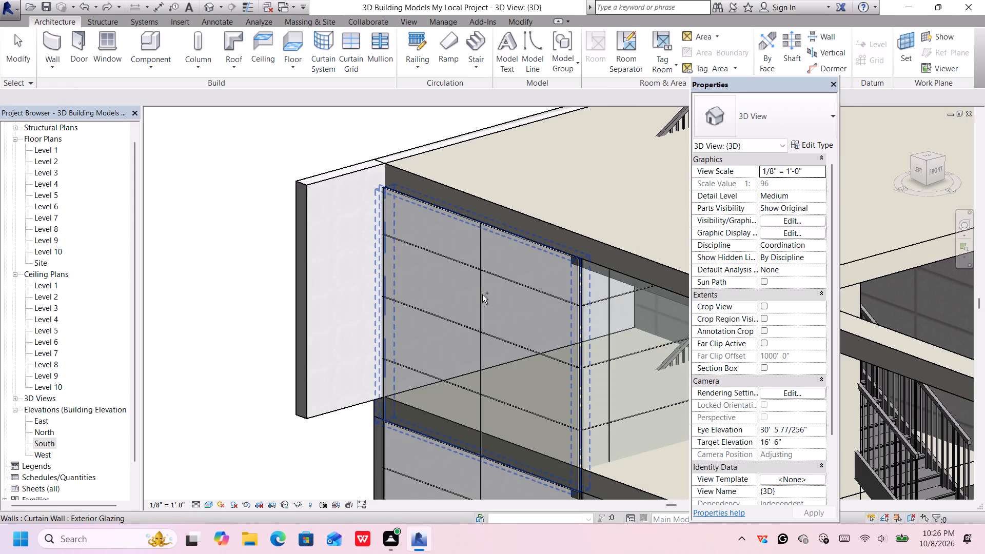
Set the west-projecting Level 2 wall's base offset to 0 and its unconnected height to 11'.
click(309, 195)
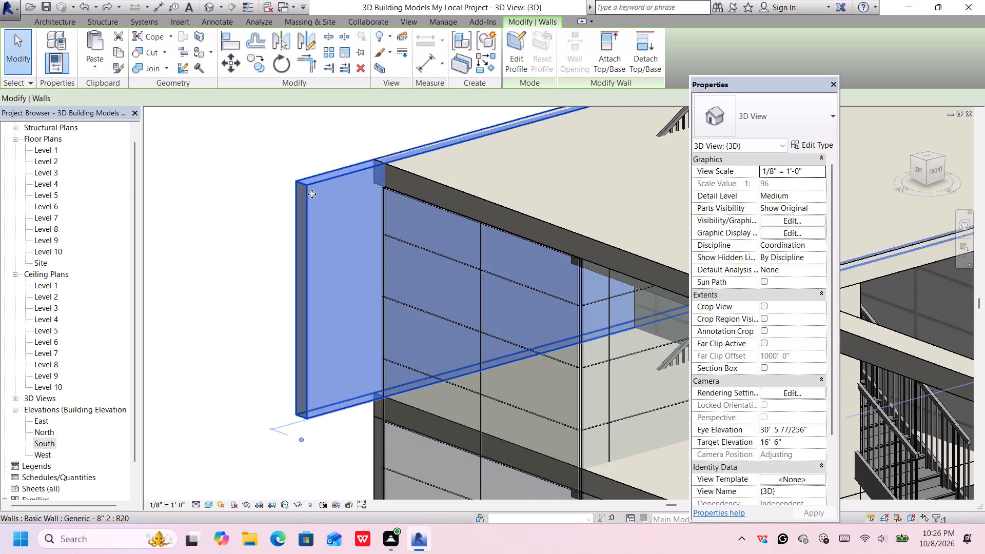
click(797, 196)
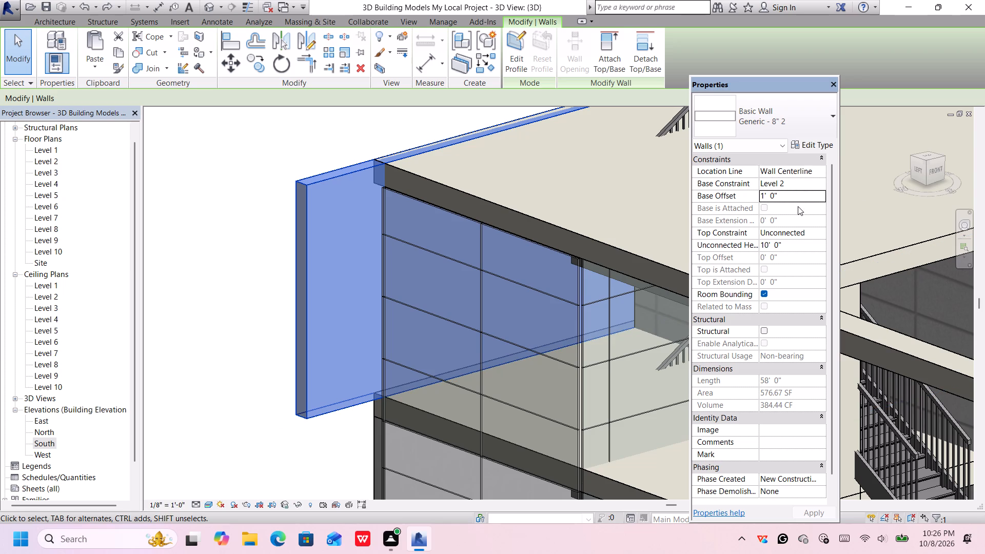
key(BackSpace)
key(0)
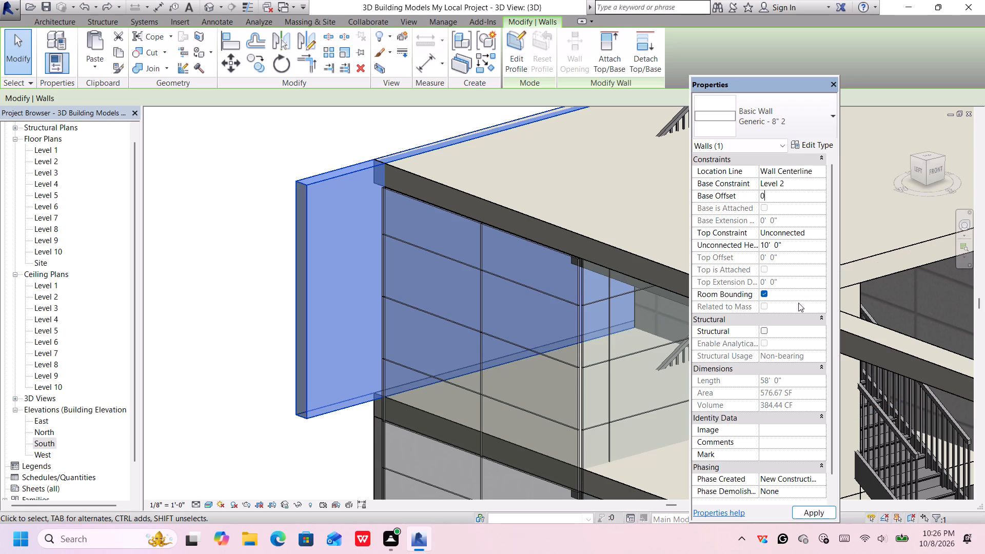
key(Return)
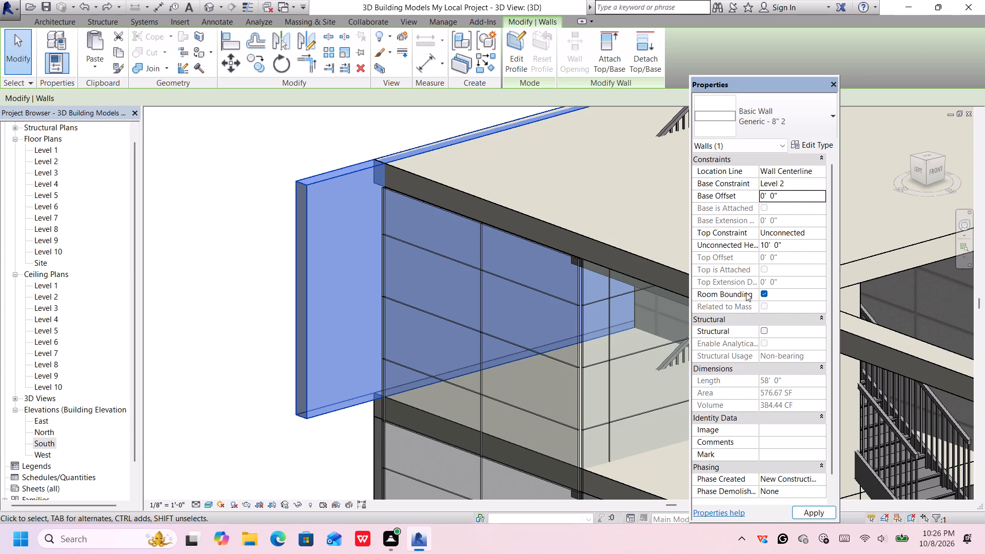
click(795, 242)
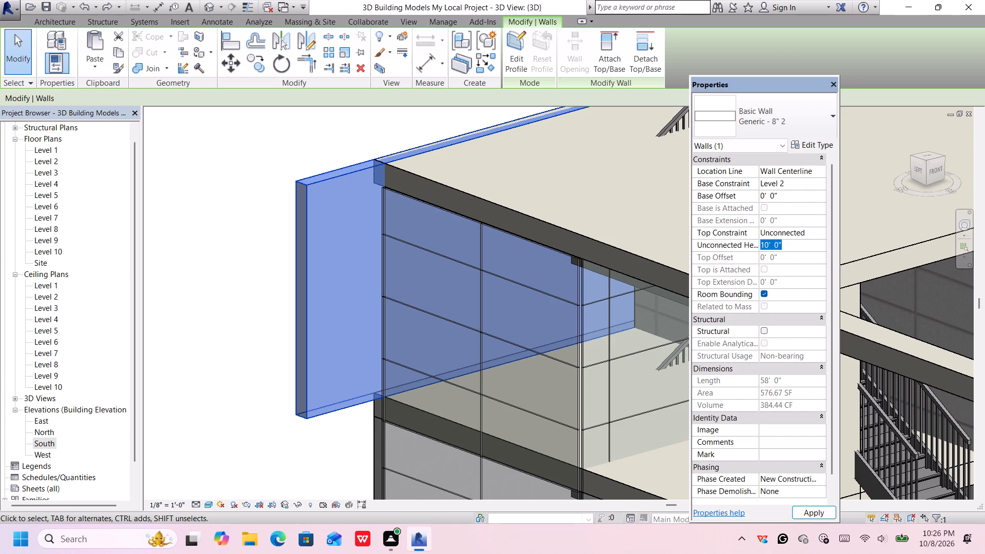
key(BackSpace)
text(11')
key(Return)
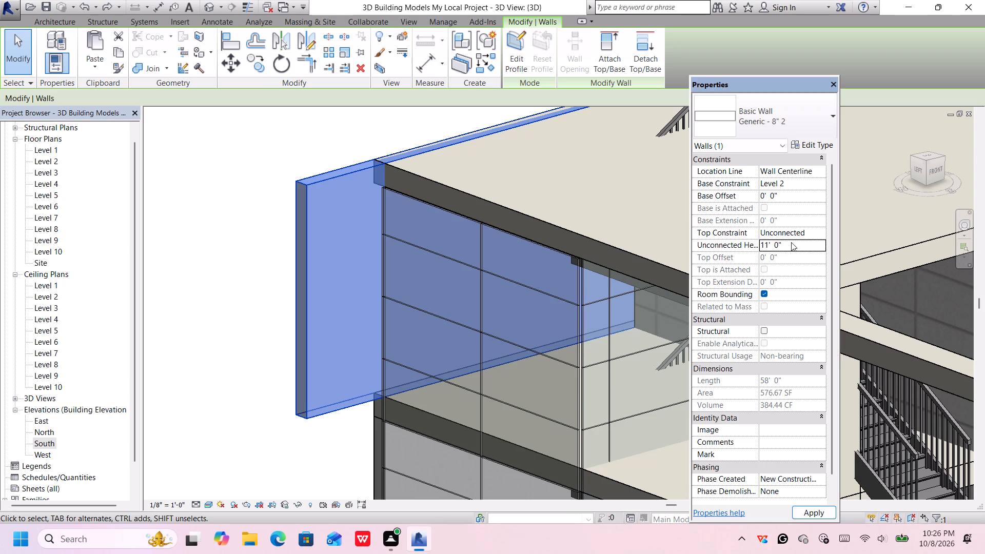
key(Return)
Check the edited wall's fit against the storey in the angled and front 3D views, and clear the selection.
scroll(472, 333, down, 3)
scroll(454, 375, up, 1)
scroll(454, 372, down, 10)
middle_drag(510, 364, 465, 303)
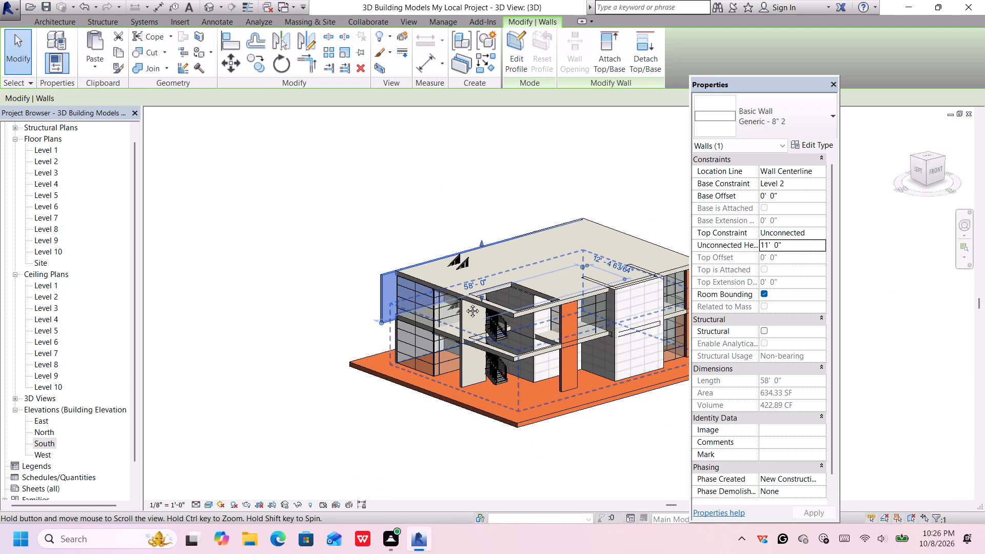
middle_drag(465, 303, 465, 304)
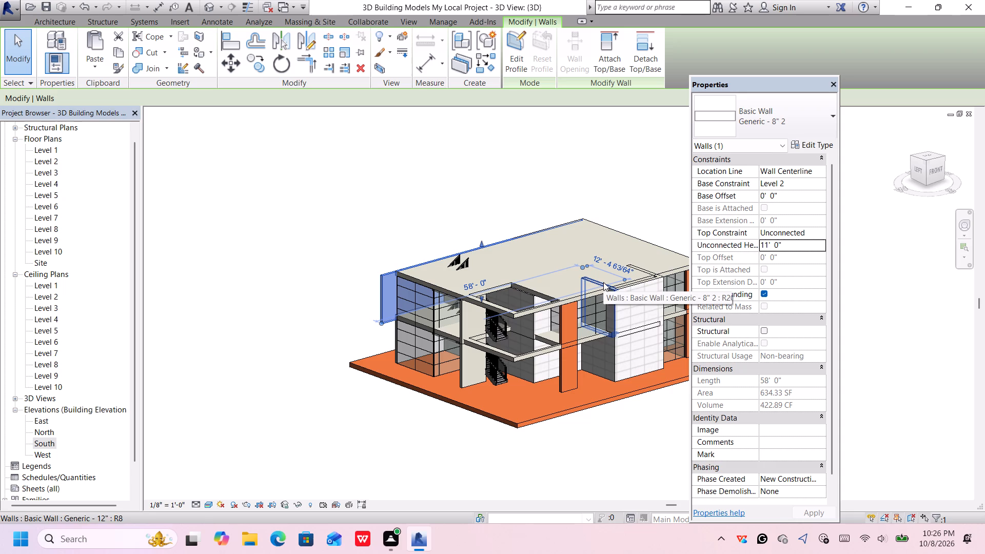
click(934, 167)
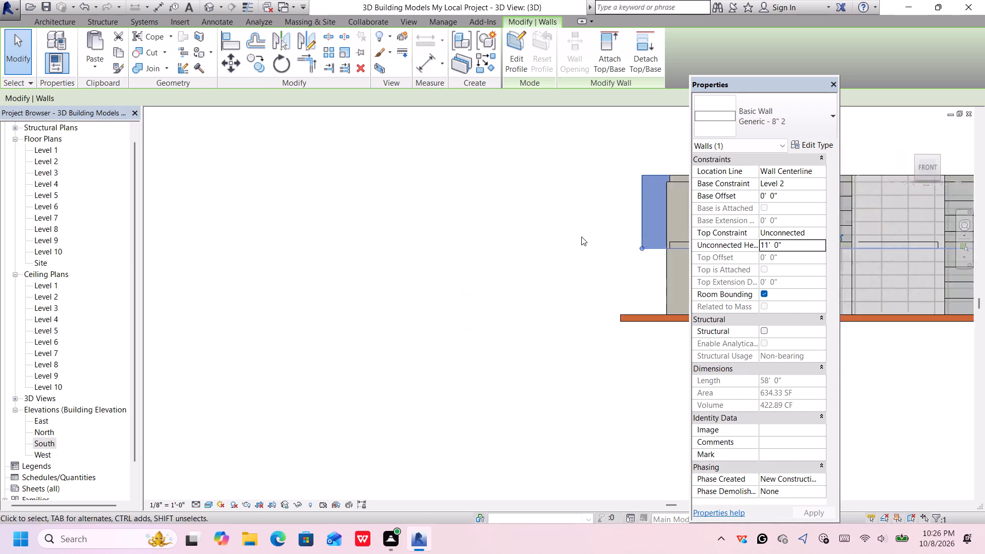
middle_drag(563, 233, 490, 236)
middle_drag(467, 235, 461, 235)
scroll(470, 230, down, 1)
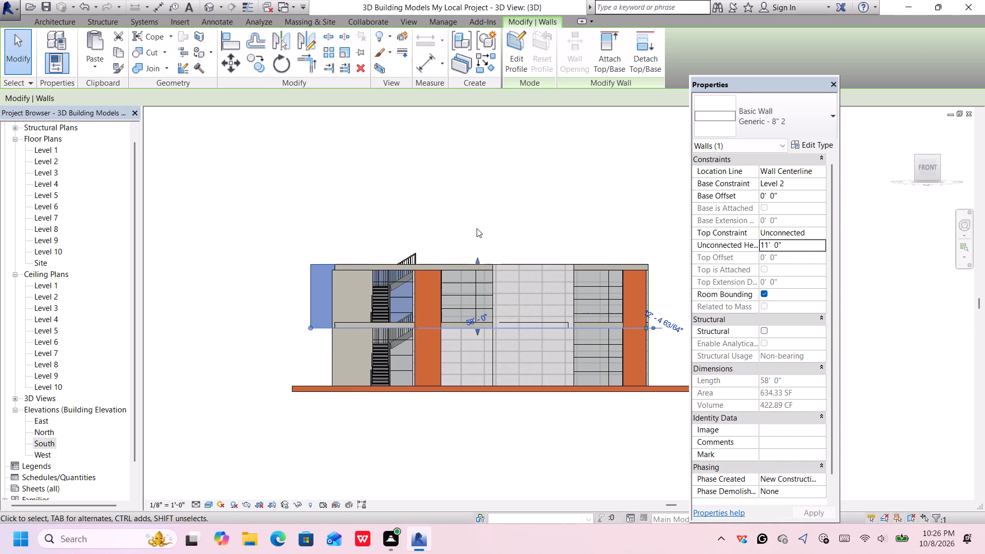
key(Escape)
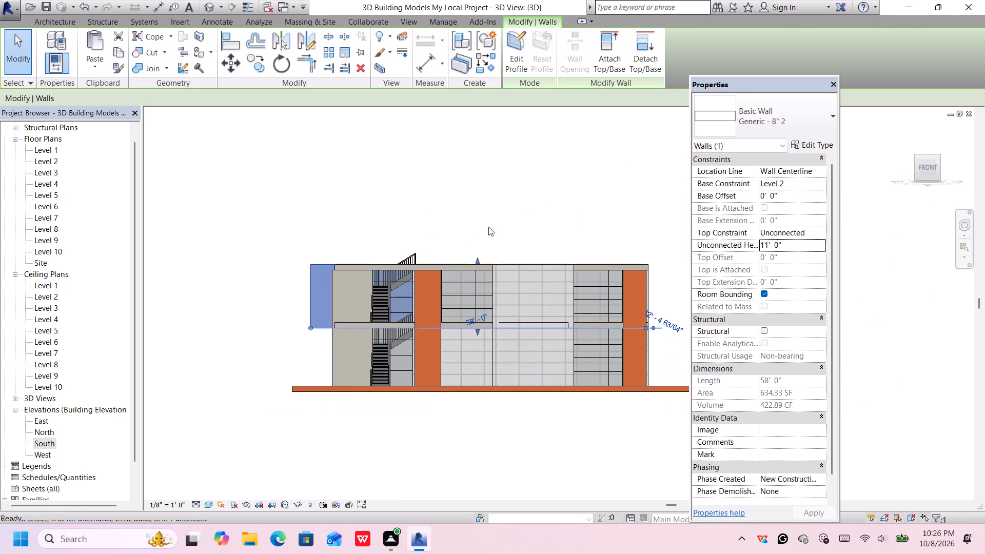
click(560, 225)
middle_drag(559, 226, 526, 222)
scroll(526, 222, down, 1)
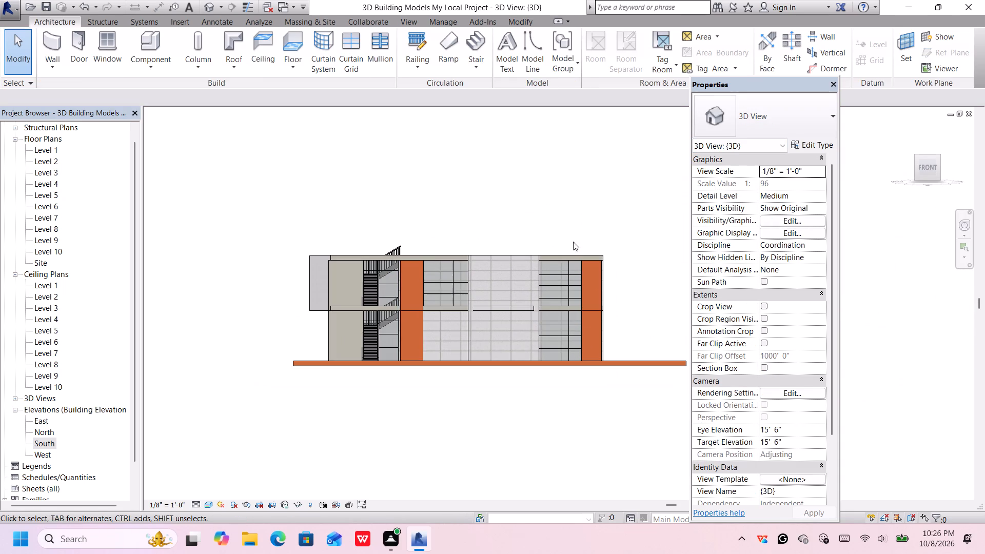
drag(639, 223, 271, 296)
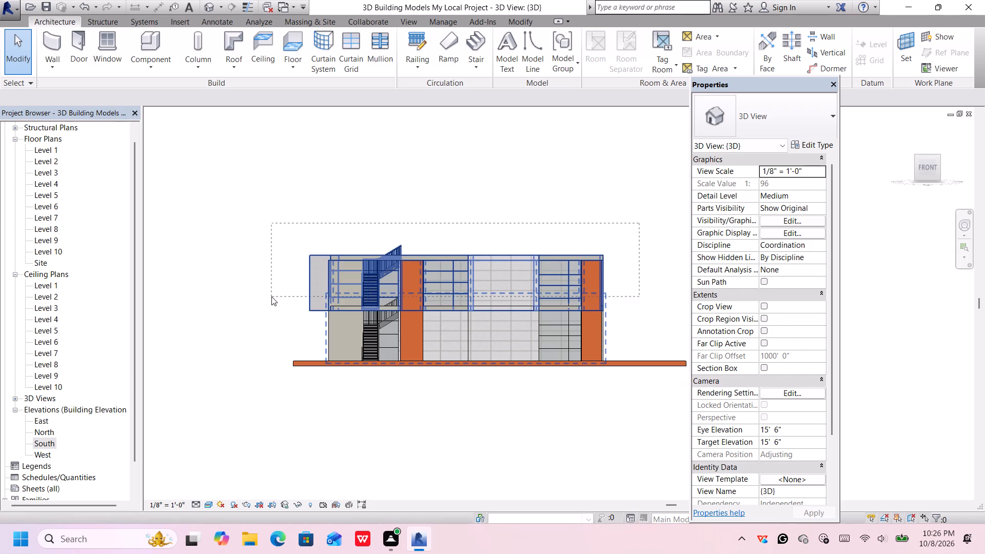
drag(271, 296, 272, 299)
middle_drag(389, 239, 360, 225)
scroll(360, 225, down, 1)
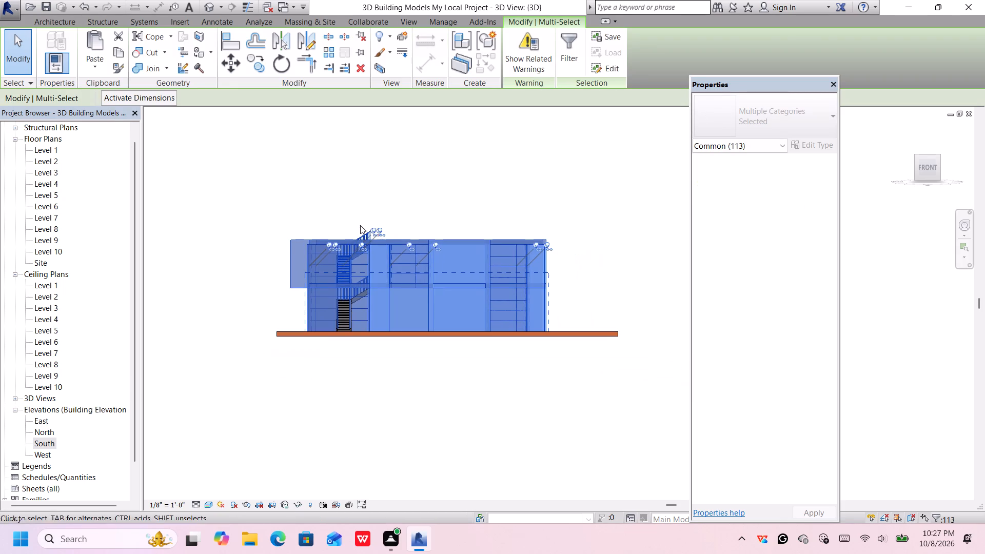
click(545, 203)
Select the whole upper storey with its west-projecting wall, excluding the ground storey, and create a model group from it named Group 3.
scroll(542, 238, up, 2)
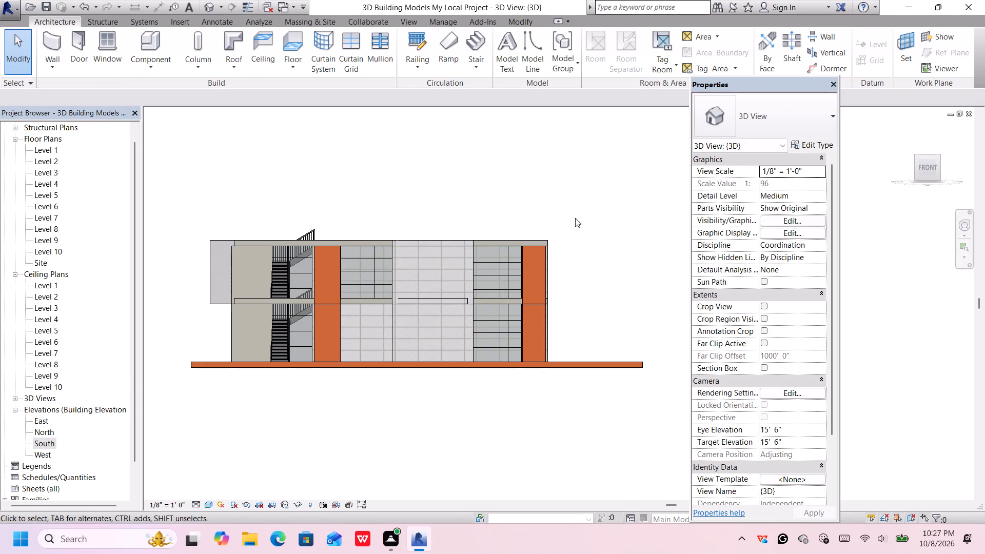
drag(575, 218, 173, 268)
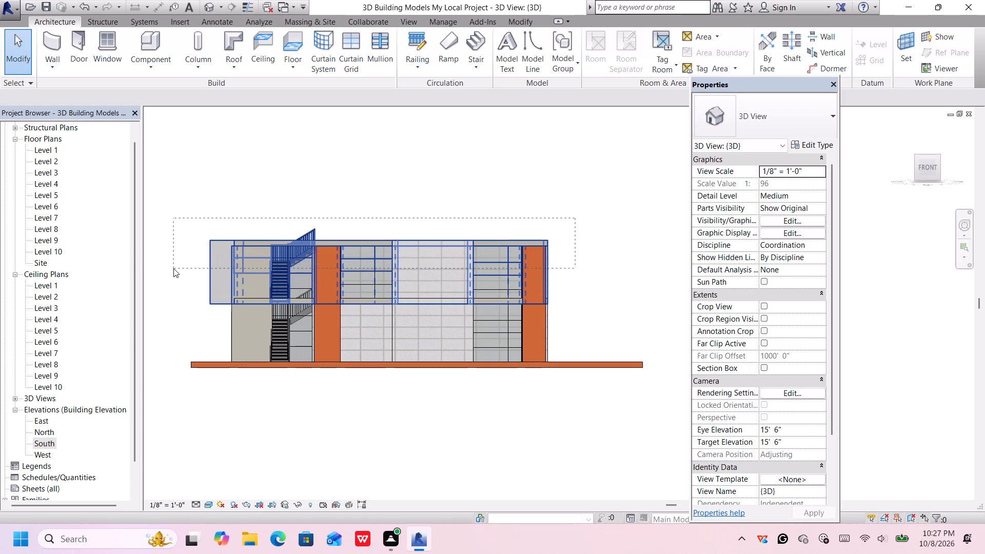
drag(173, 268, 171, 265)
middle_drag(279, 185, 292, 202)
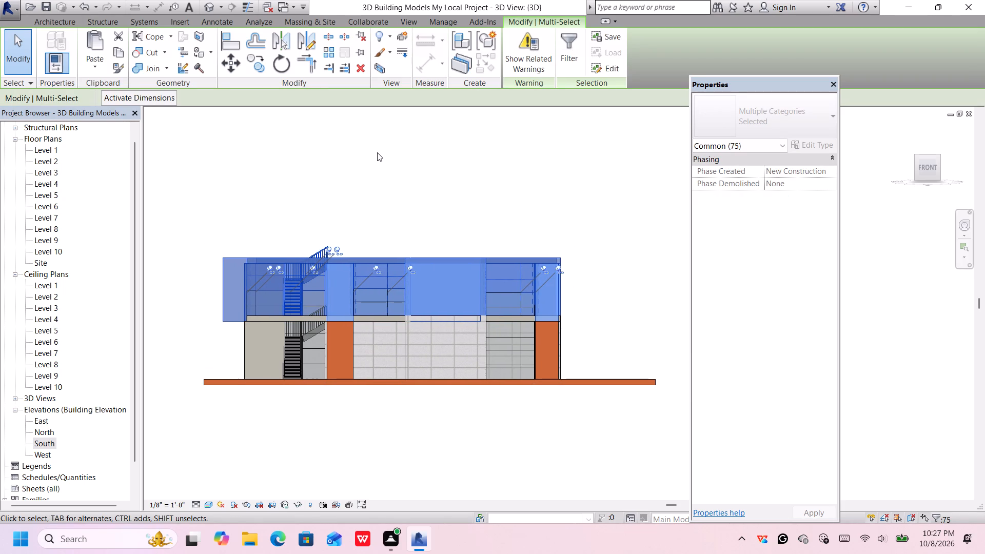
click(486, 44)
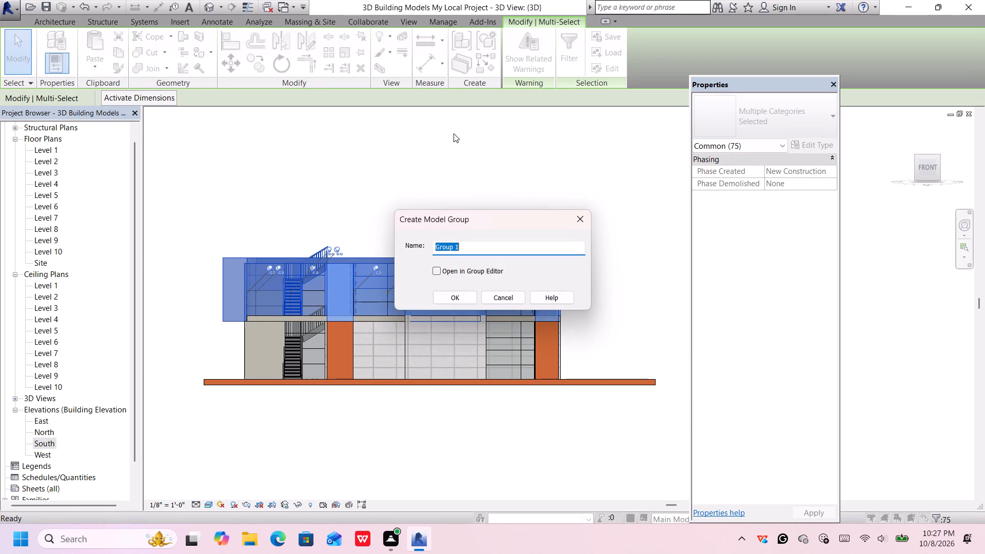
click(470, 245)
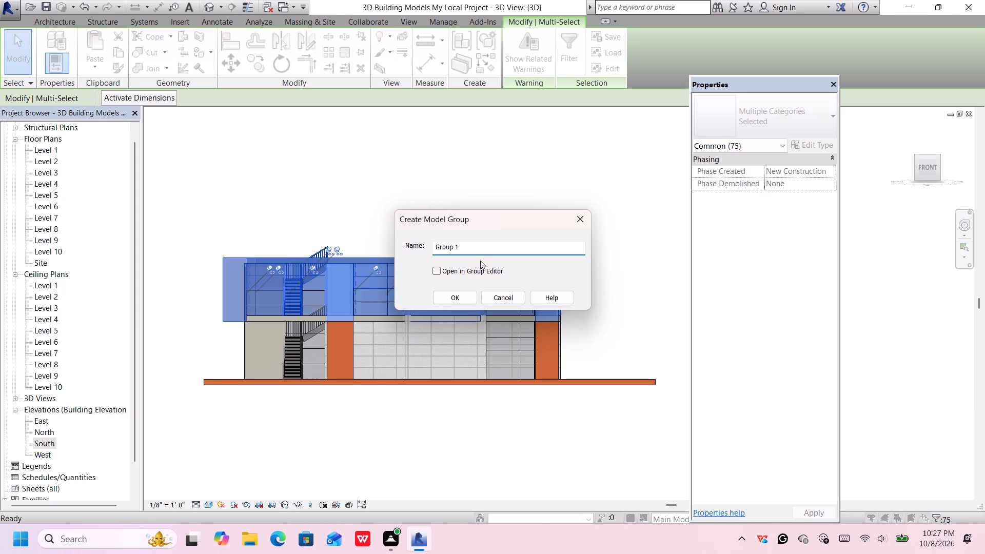
click(480, 256)
key(BackSpace)
key(2)
key(Return)
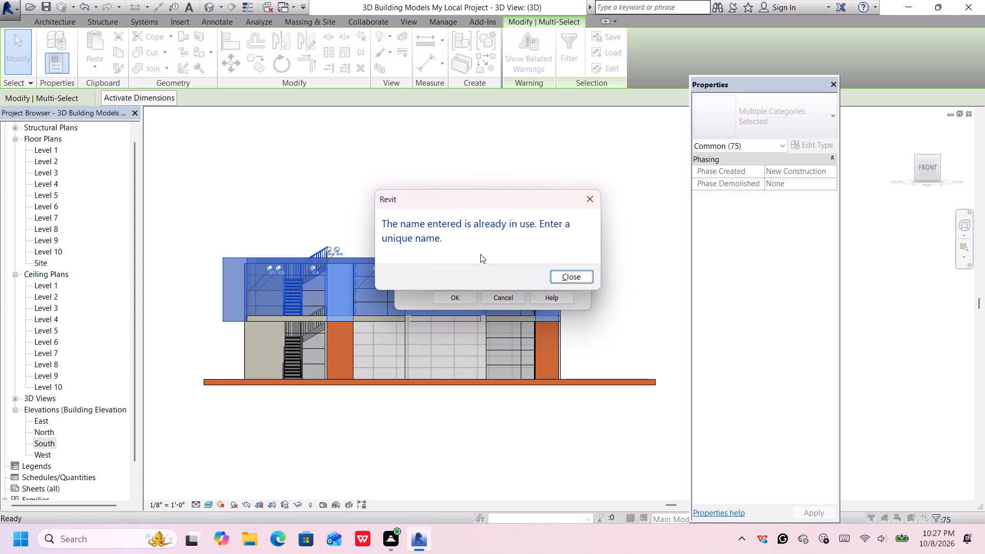
click(570, 274)
key(BackSpace)
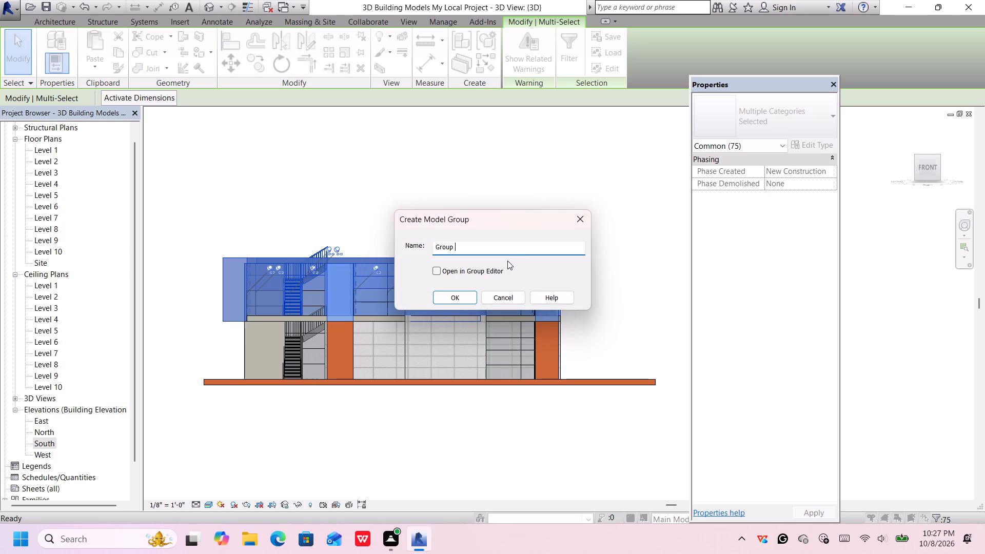
key(3)
key(Return)
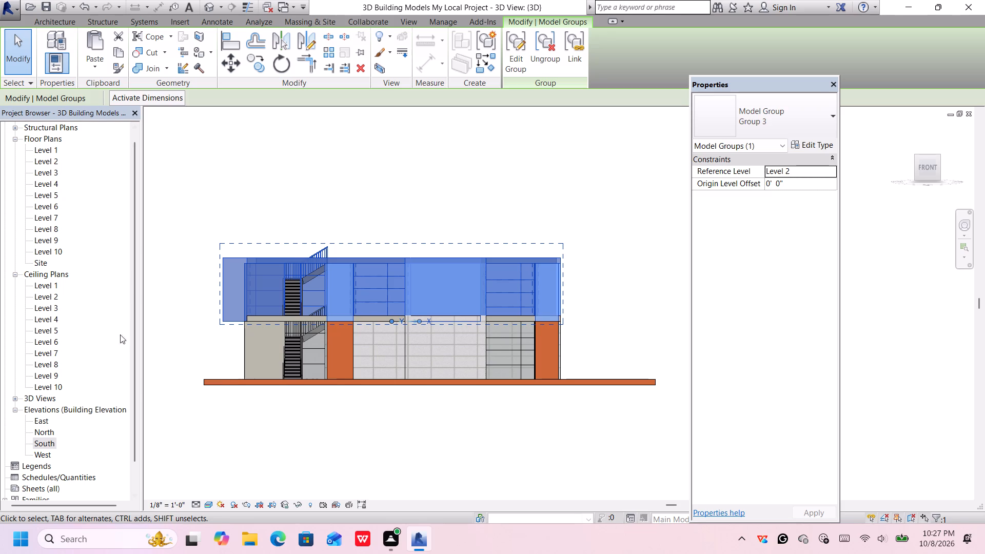
Open the South elevation and copy the Group 3 storey at Level 2 to the clipboard.
click(49, 434)
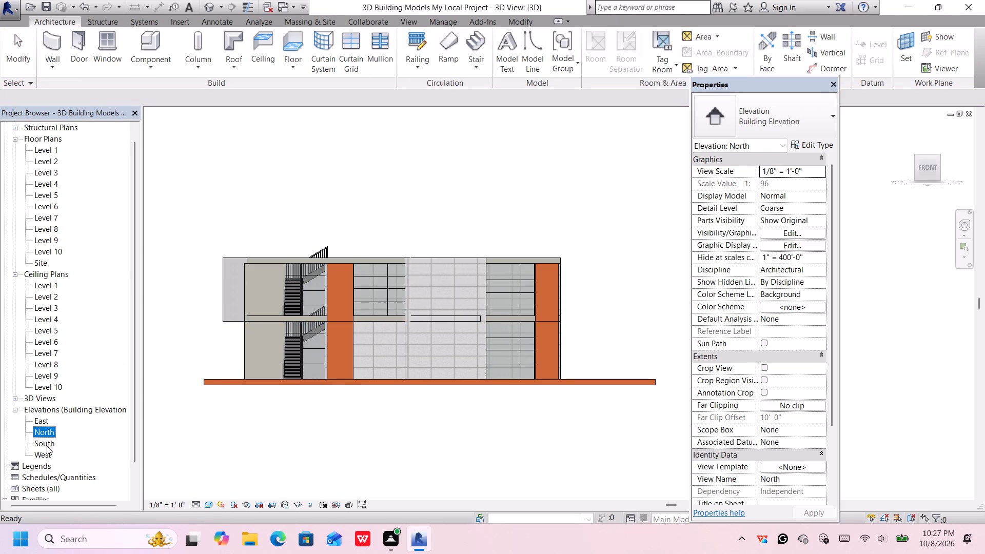
double_click(46, 445)
scroll(358, 307, down, 4)
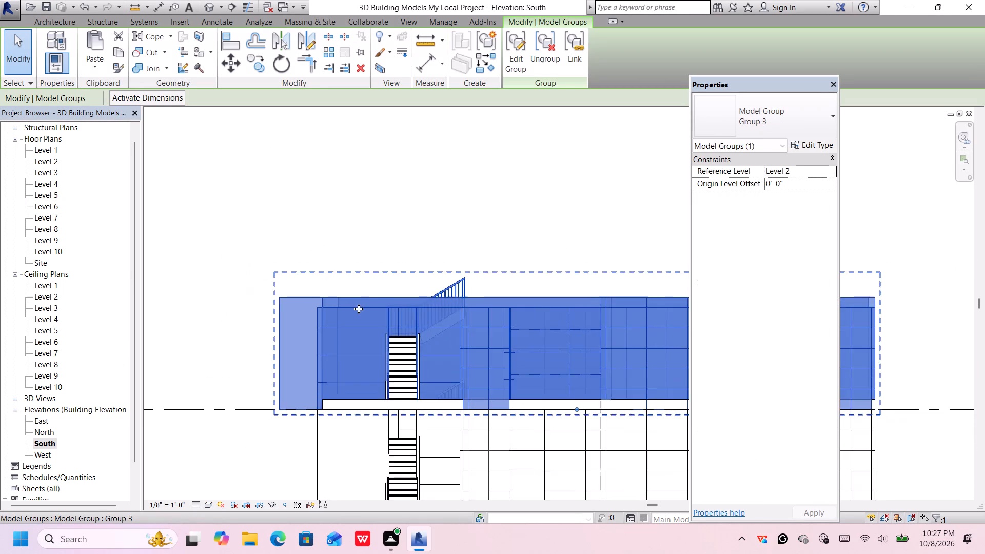
scroll(359, 309, down, 5)
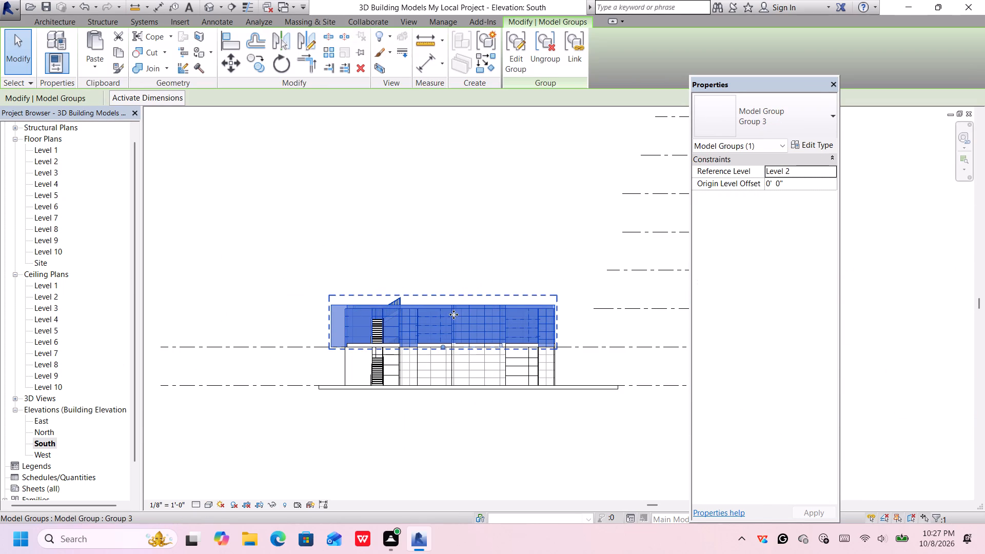
click(454, 315)
key(ctrl+c)
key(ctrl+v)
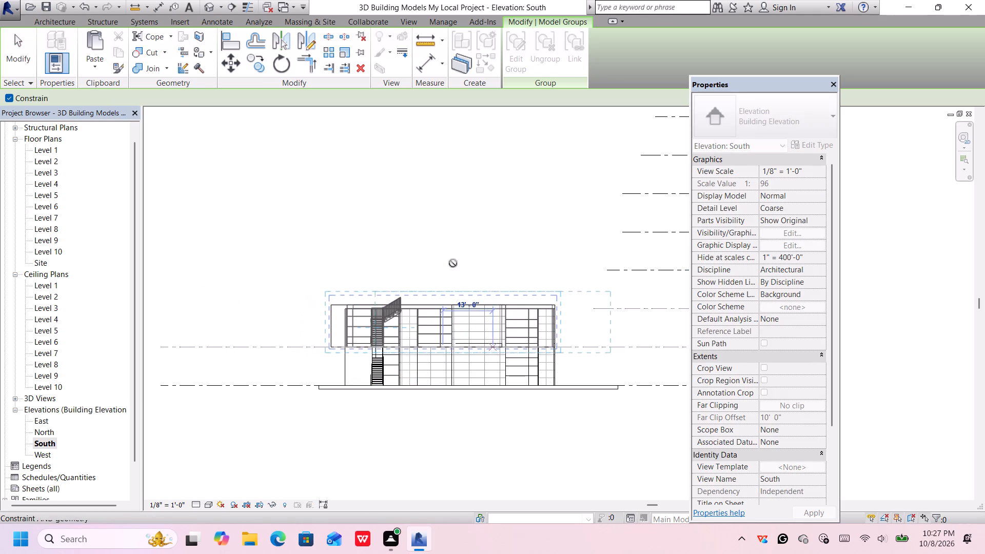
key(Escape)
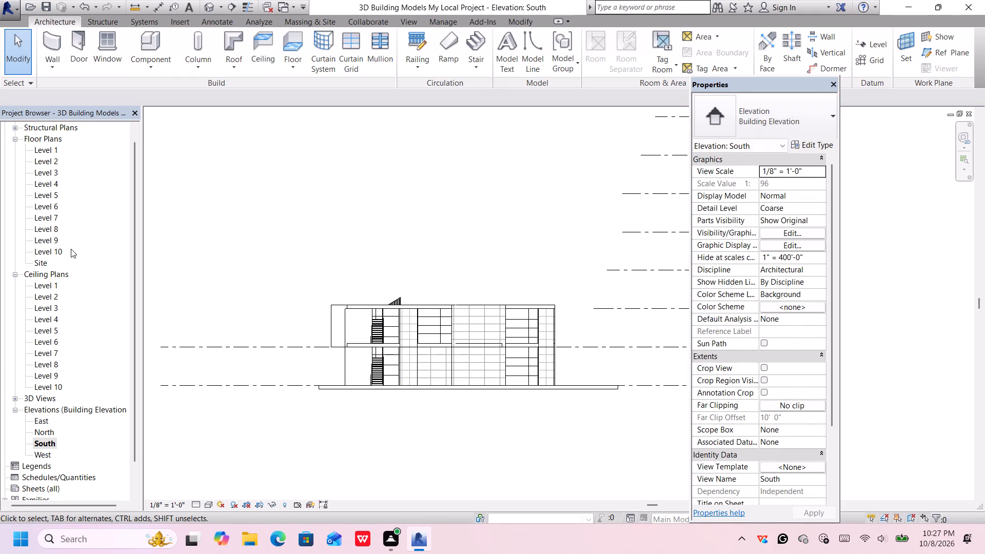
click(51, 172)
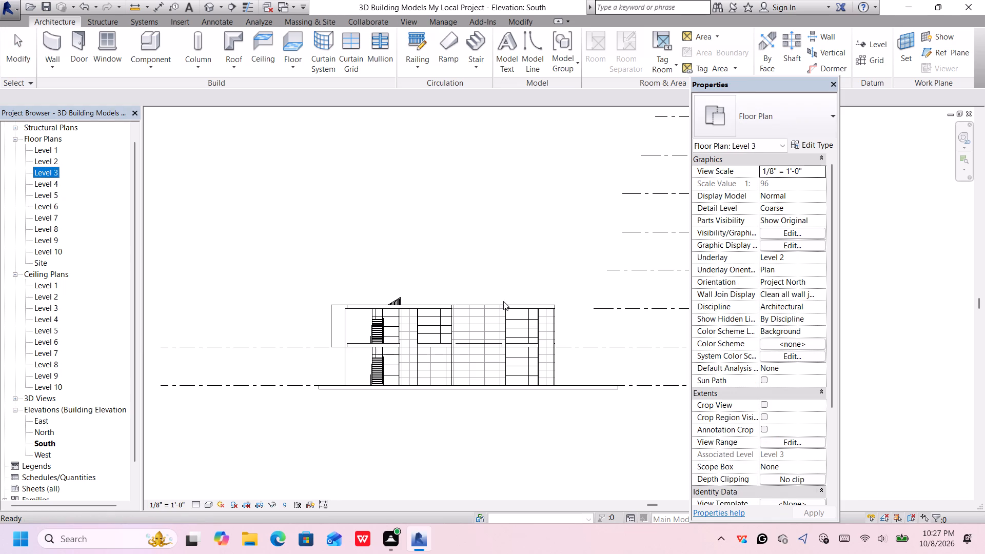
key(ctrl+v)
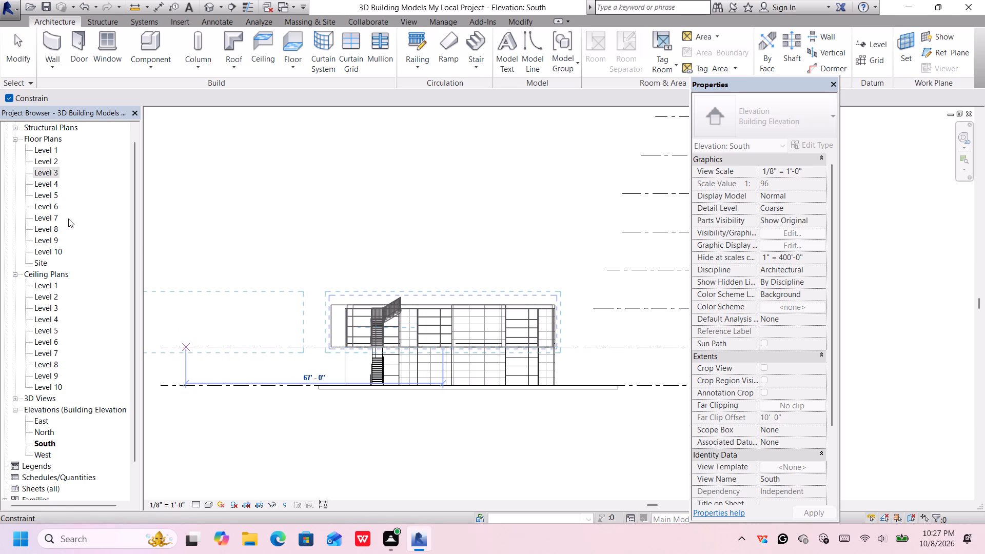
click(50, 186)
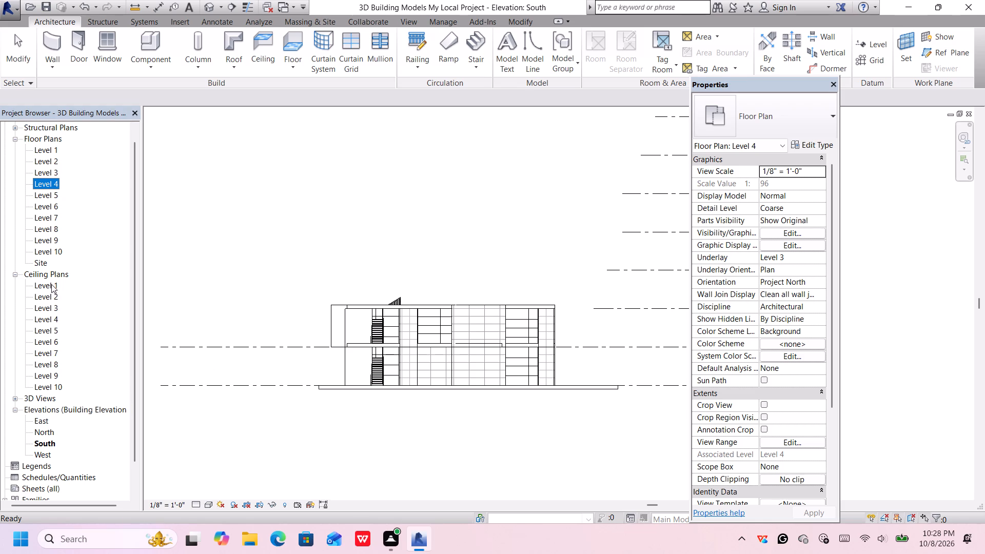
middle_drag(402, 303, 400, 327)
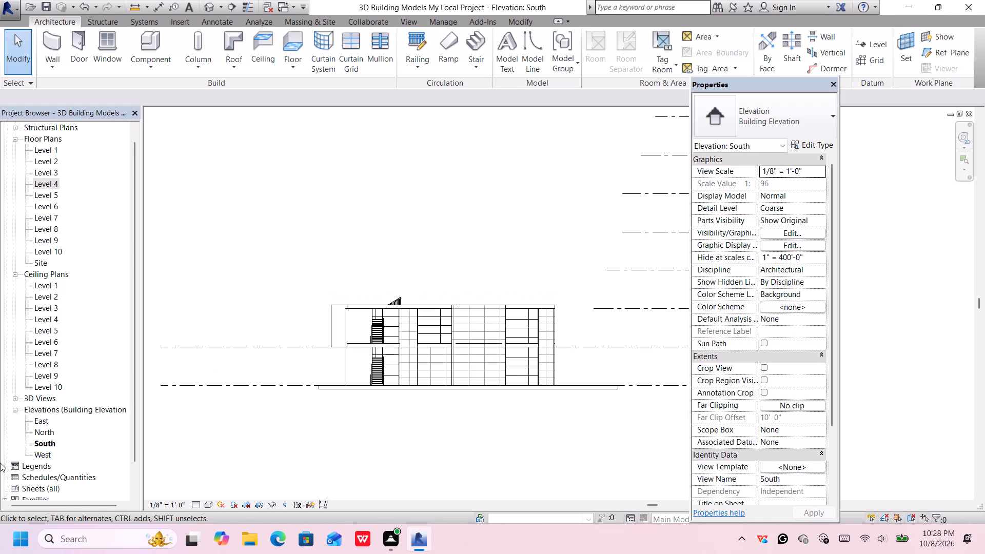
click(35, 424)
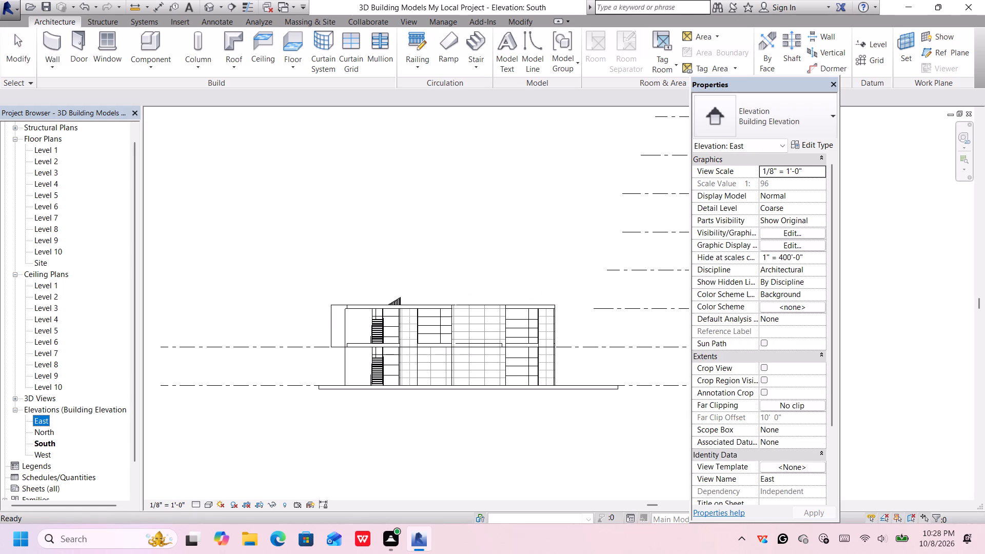
Paste the copied storey group at Level 2 in the South elevation, slightly east of the original, and accept the overlap.
key(ctrl+v)
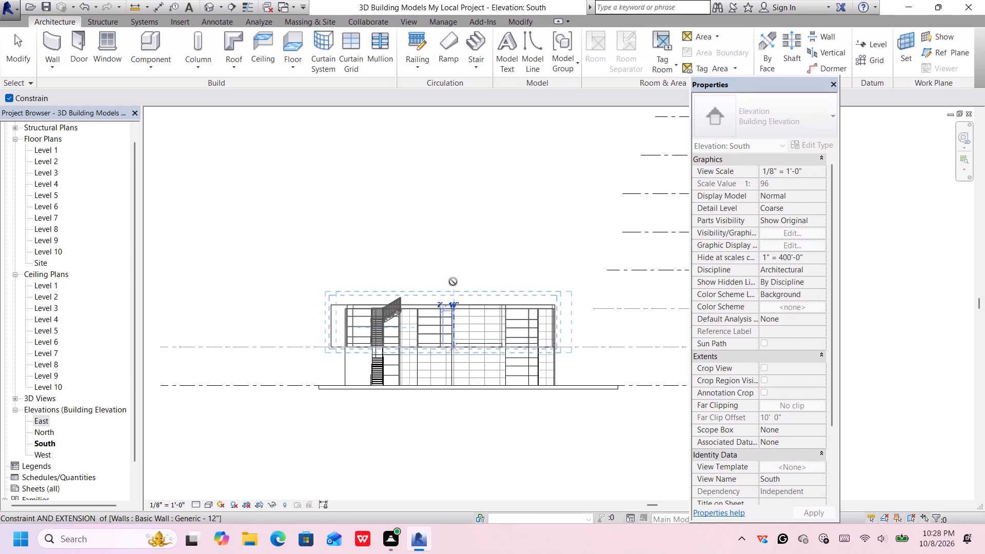
click(451, 299)
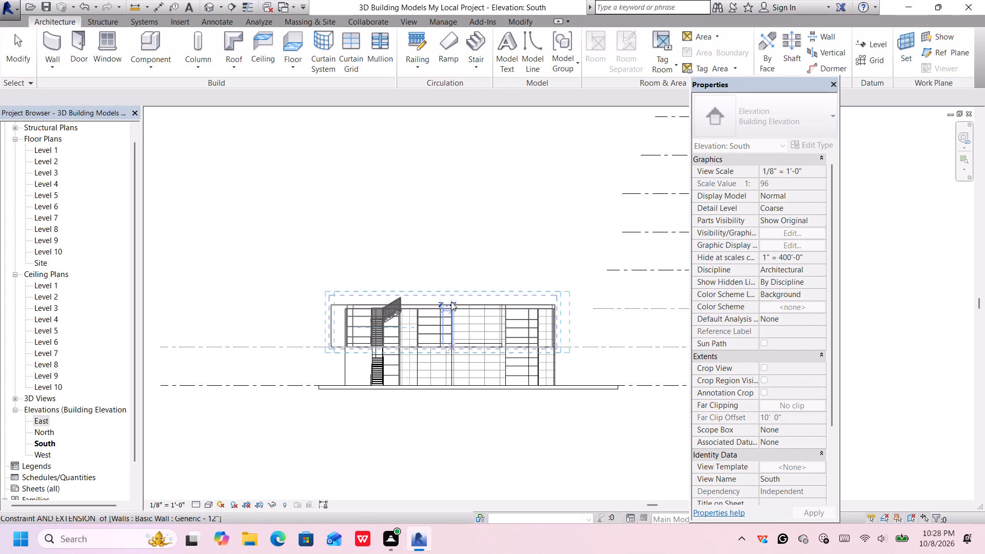
click(422, 312)
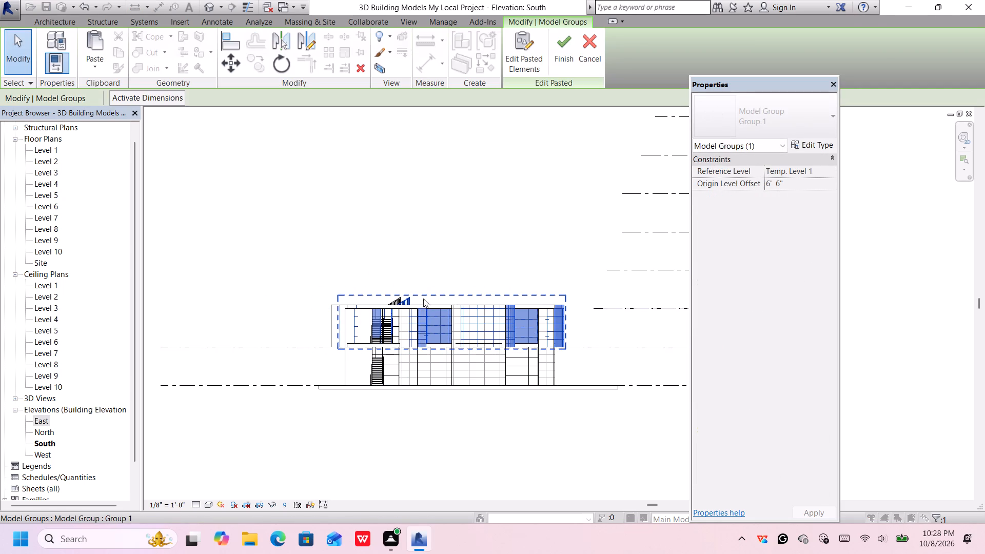
click(444, 296)
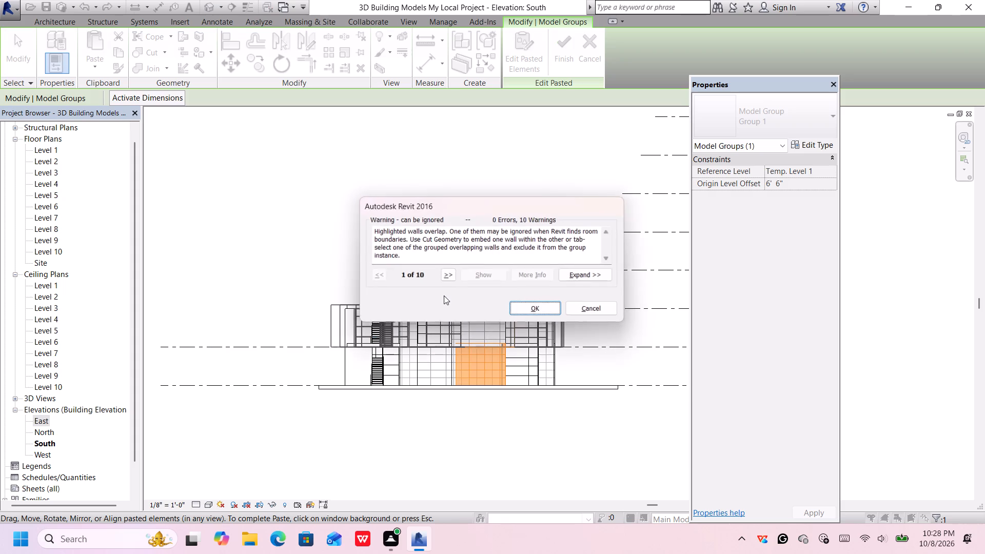
click(547, 305)
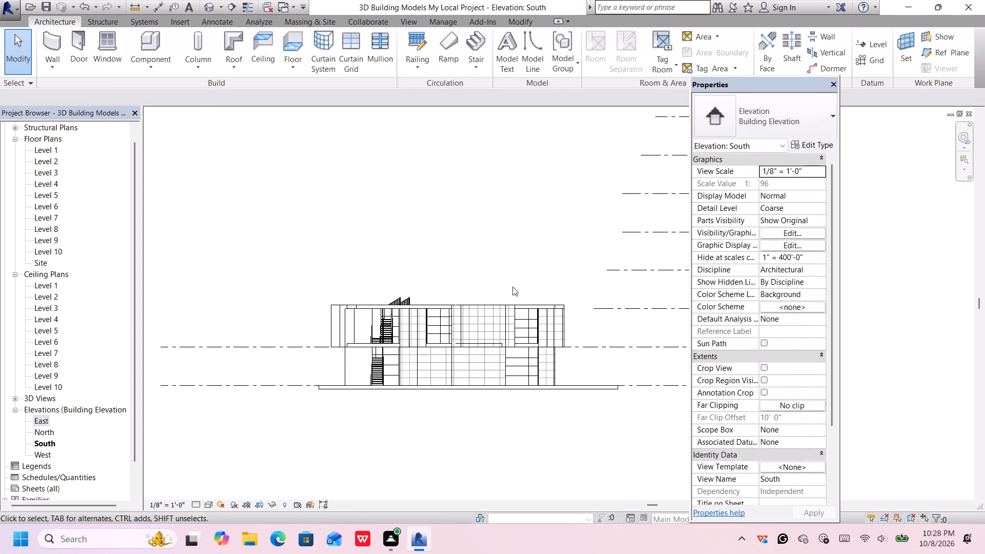
Set the reference level of the original Group 3 storey to Level 3.
click(453, 314)
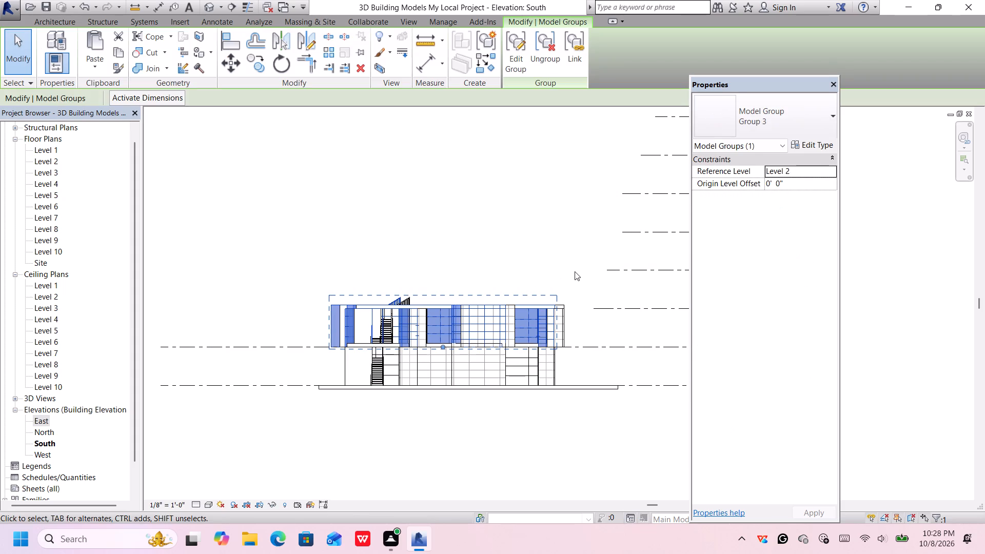
click(830, 168)
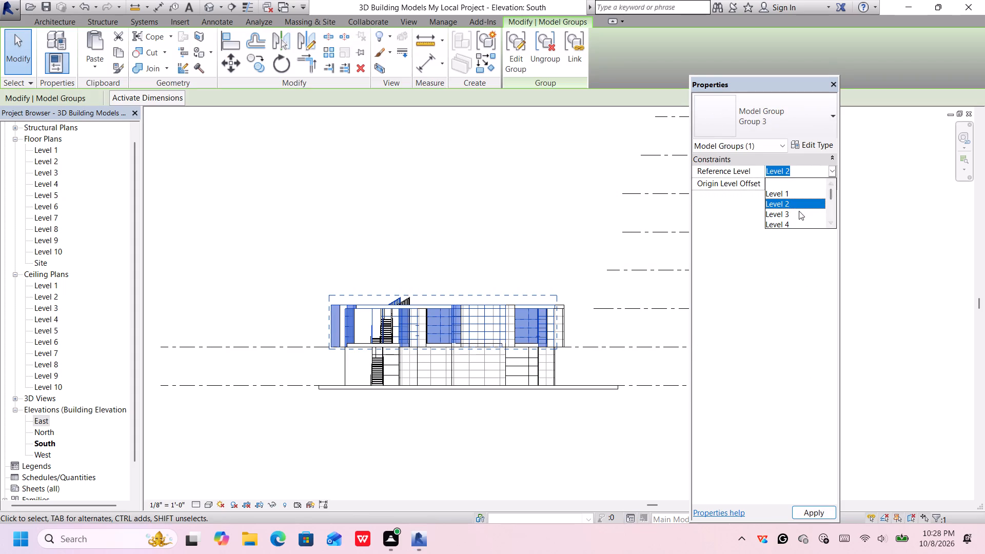
click(799, 211)
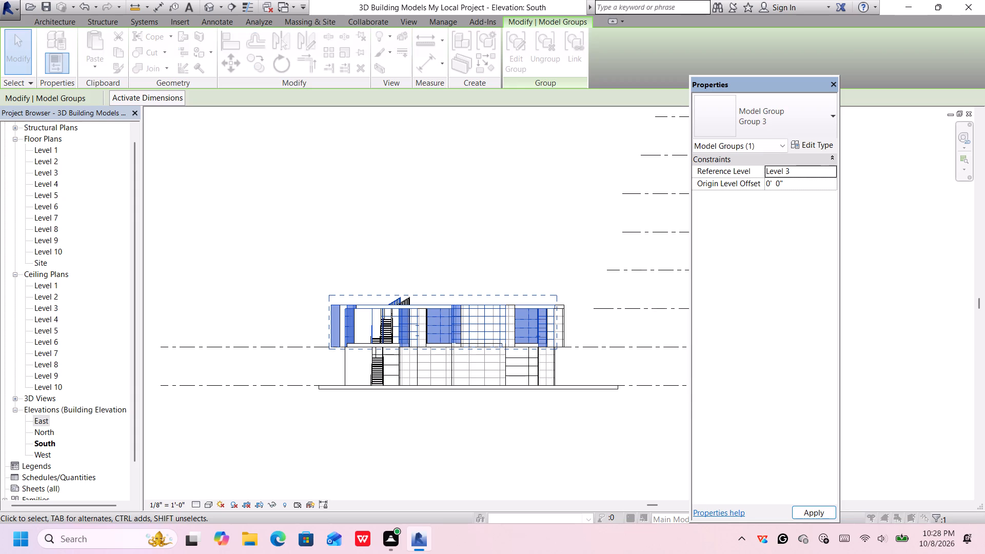
click(798, 349)
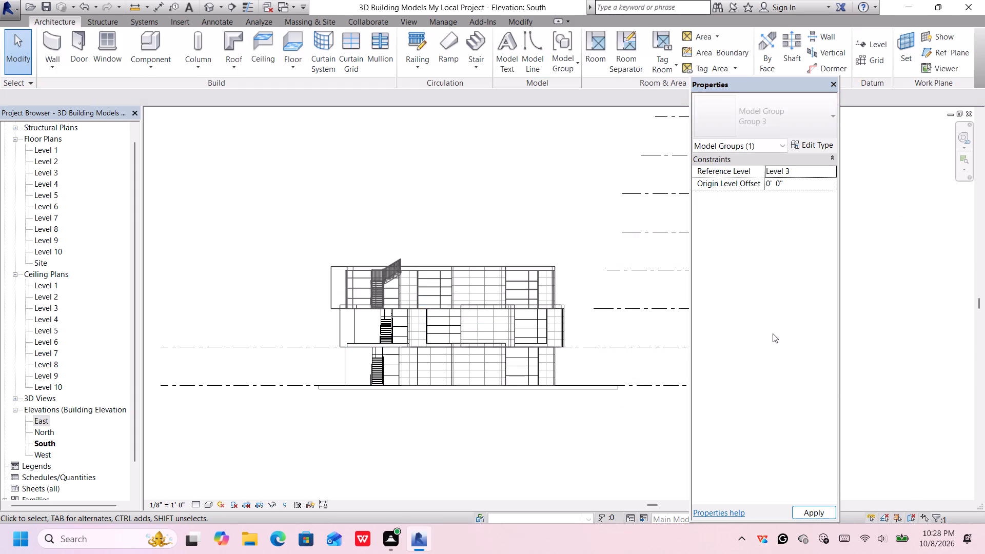
Nudge the Level 3 storey group east in the South elevation until it roughly lines up with the storey below.
scroll(450, 292, up, 1)
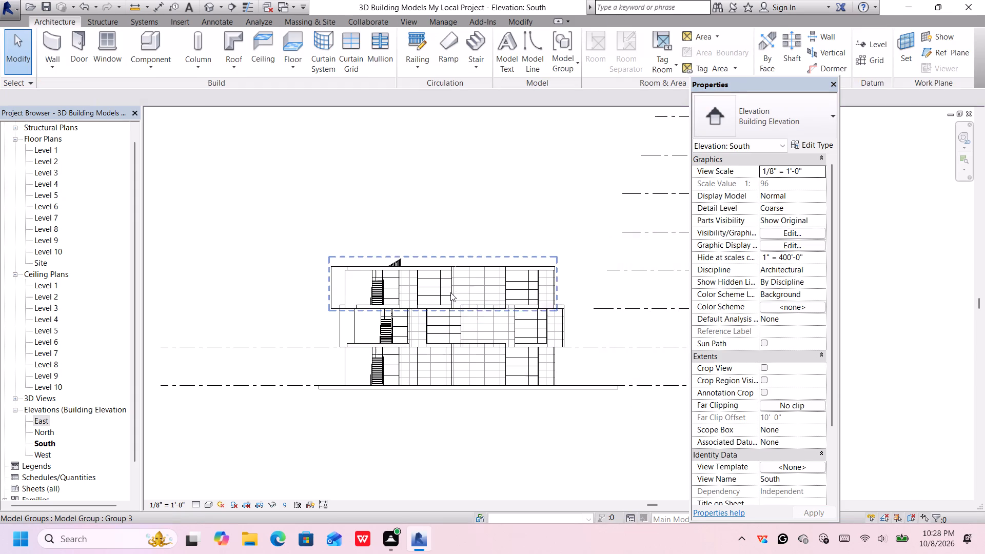
scroll(450, 292, up, 2)
click(455, 292)
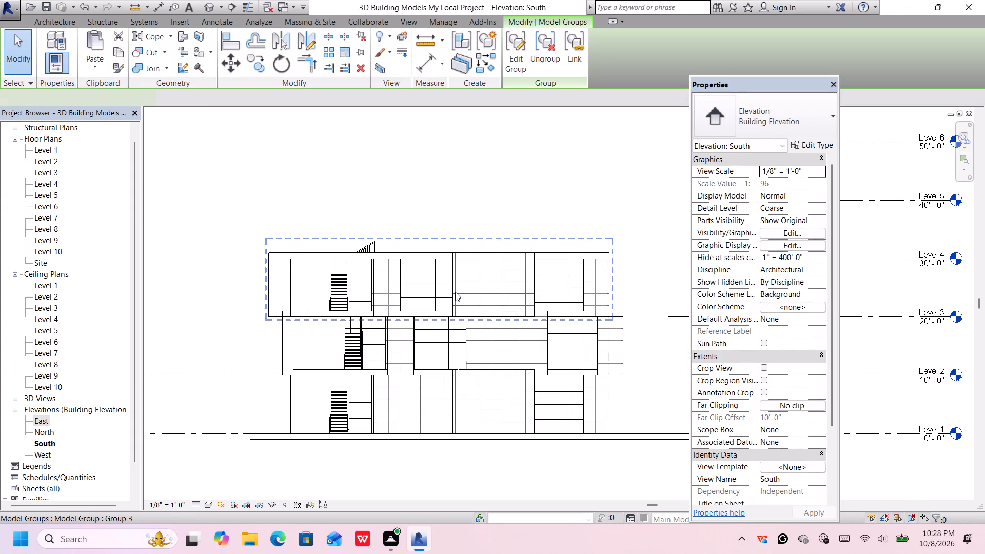
key(Right)
key(Right)
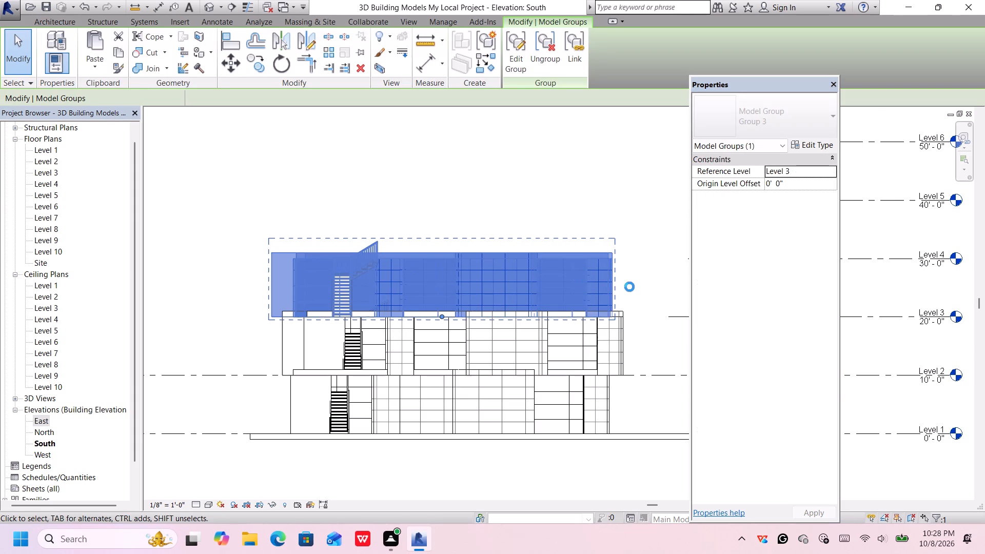
key(Right)
key(Right)
key(Right)
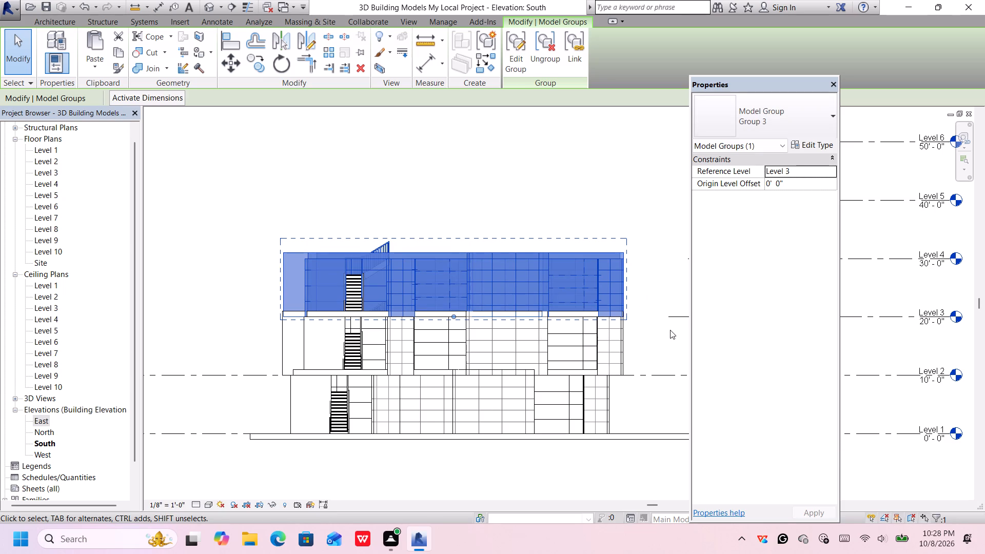
Fine-tune the Level 3 group's horizontal position so its east edge sits flush with the east edge of the Level 2 storey.
scroll(625, 315, up, 10)
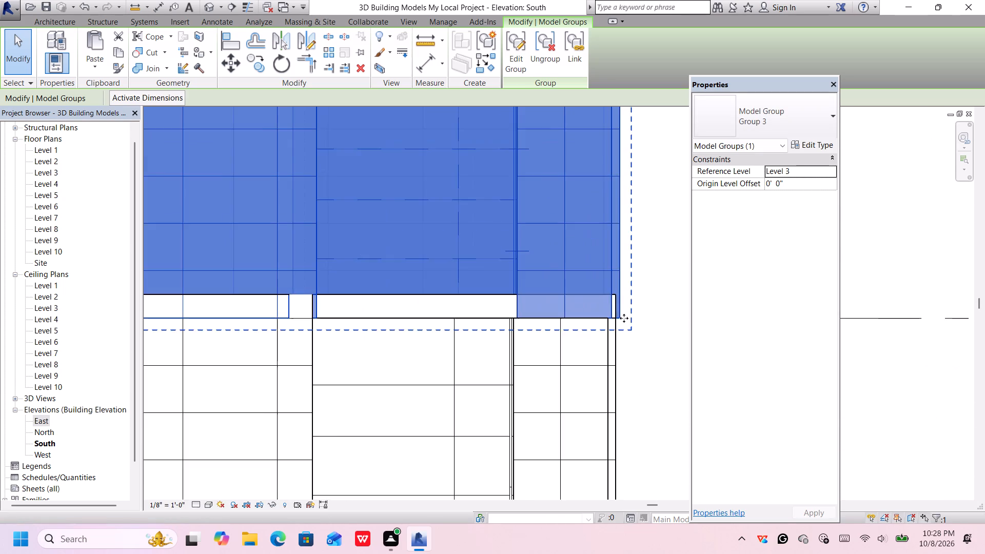
scroll(614, 310, up, 4)
scroll(642, 349, up, 2)
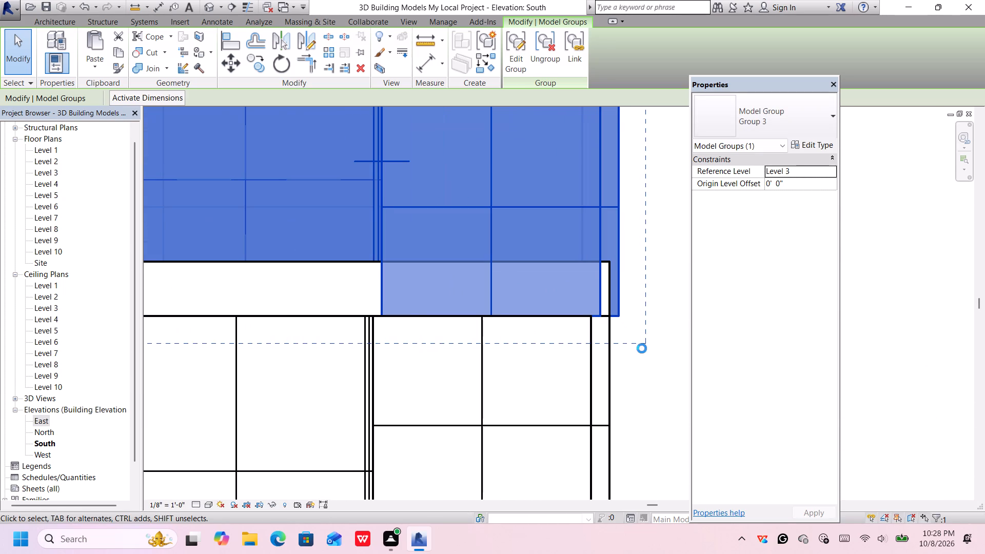
key(Left)
key(Left)
key(Left)
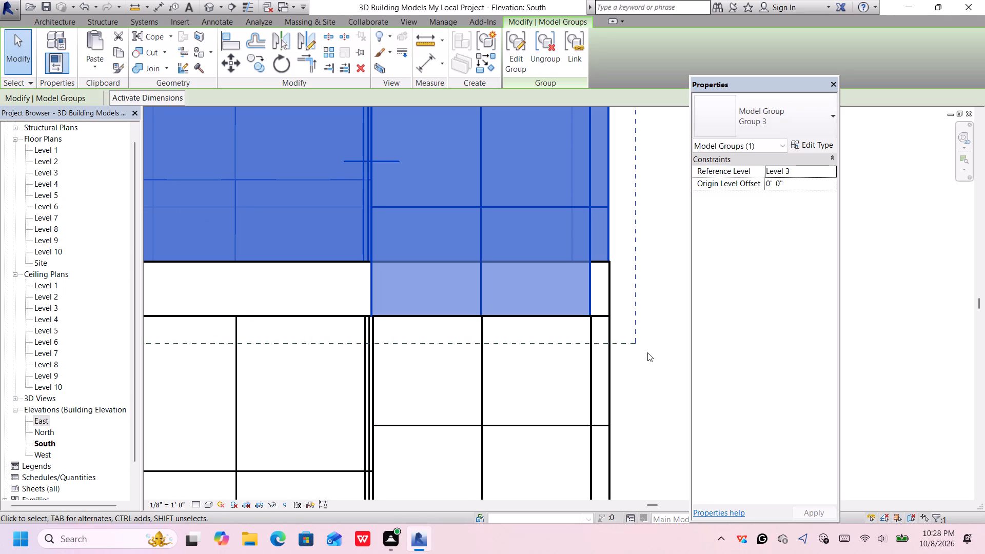
key(Right)
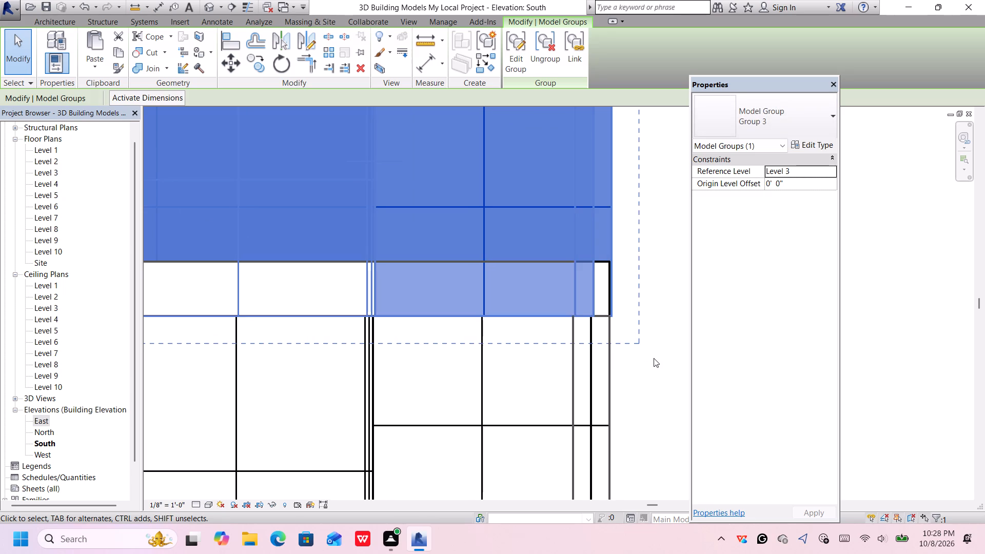
scroll(573, 309, up, 4)
scroll(619, 312, up, 5)
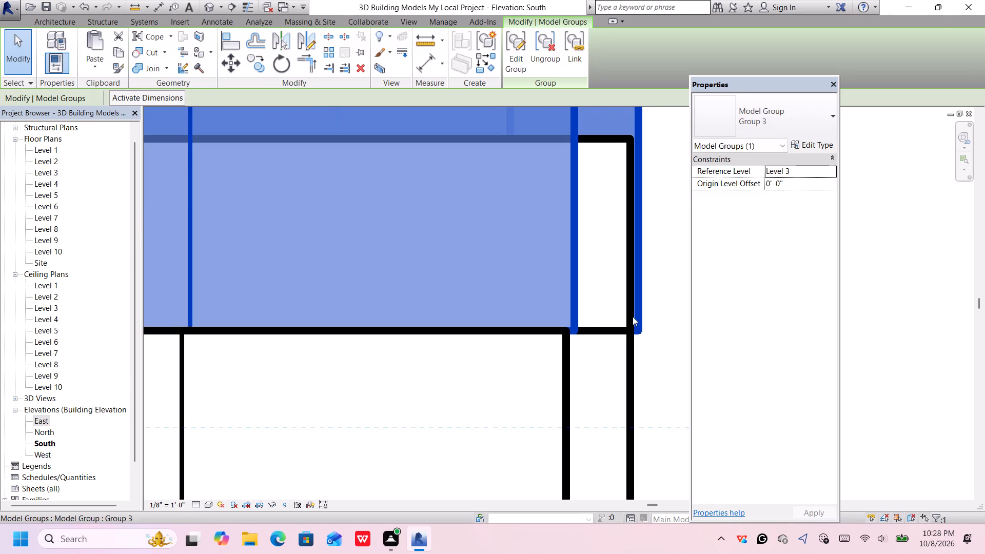
scroll(651, 327, up, 3)
key(Left)
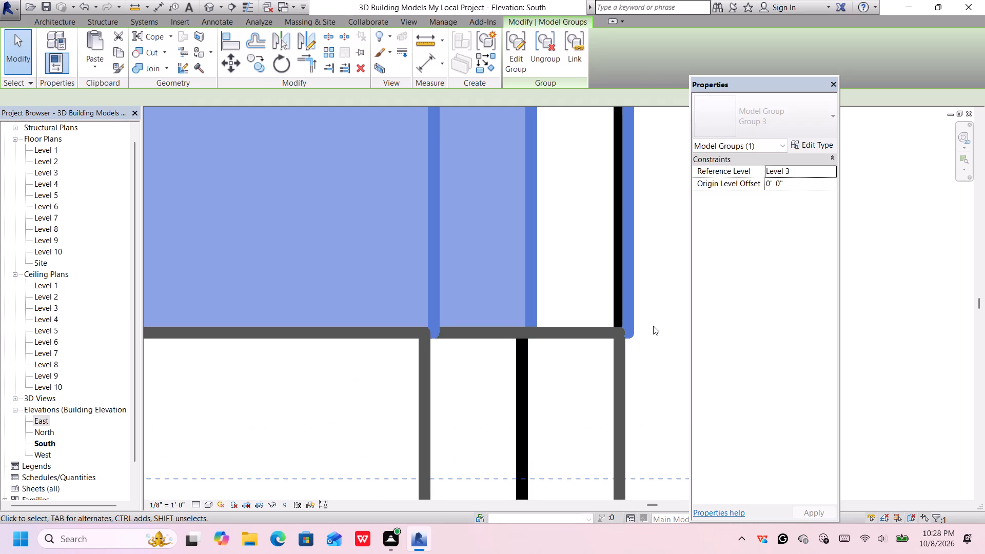
key(Left)
key(Left)
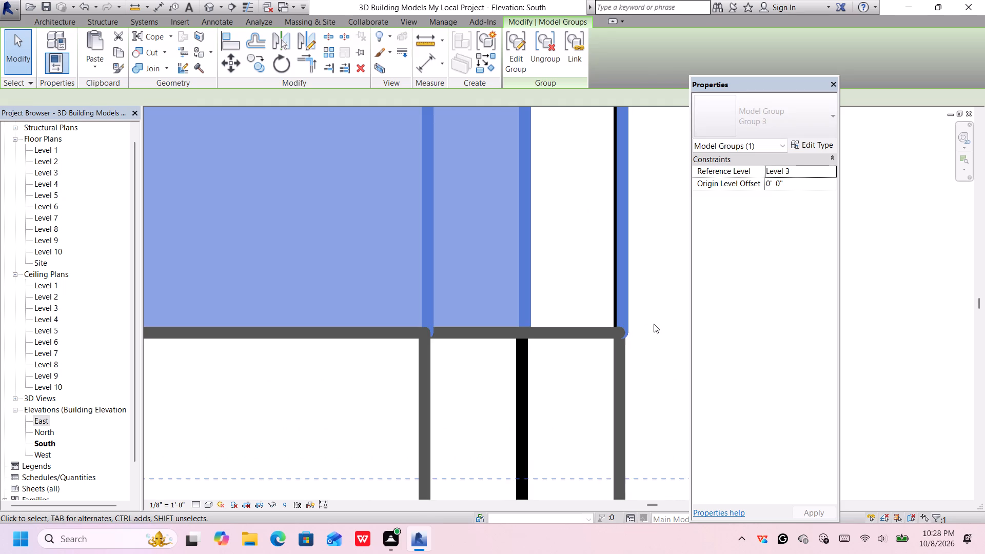
key(Left)
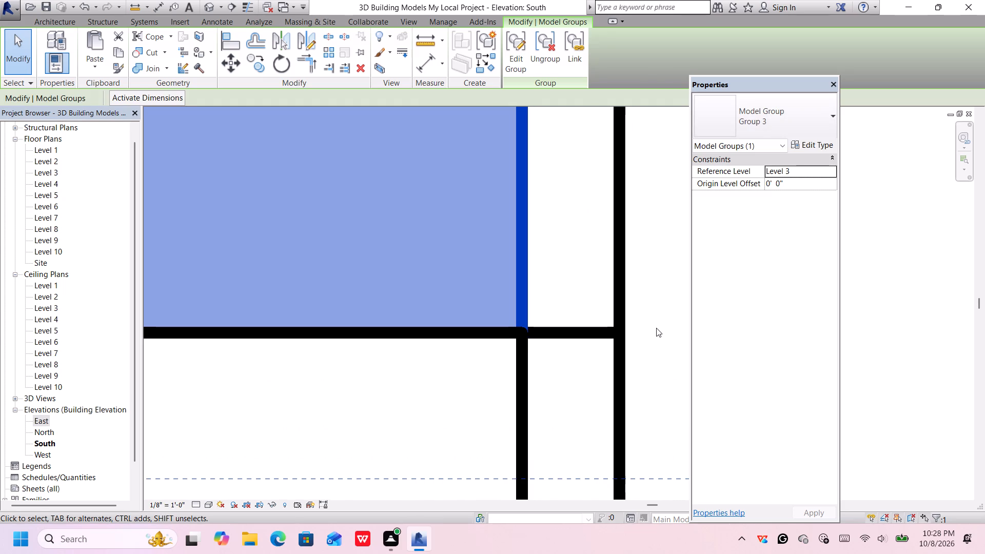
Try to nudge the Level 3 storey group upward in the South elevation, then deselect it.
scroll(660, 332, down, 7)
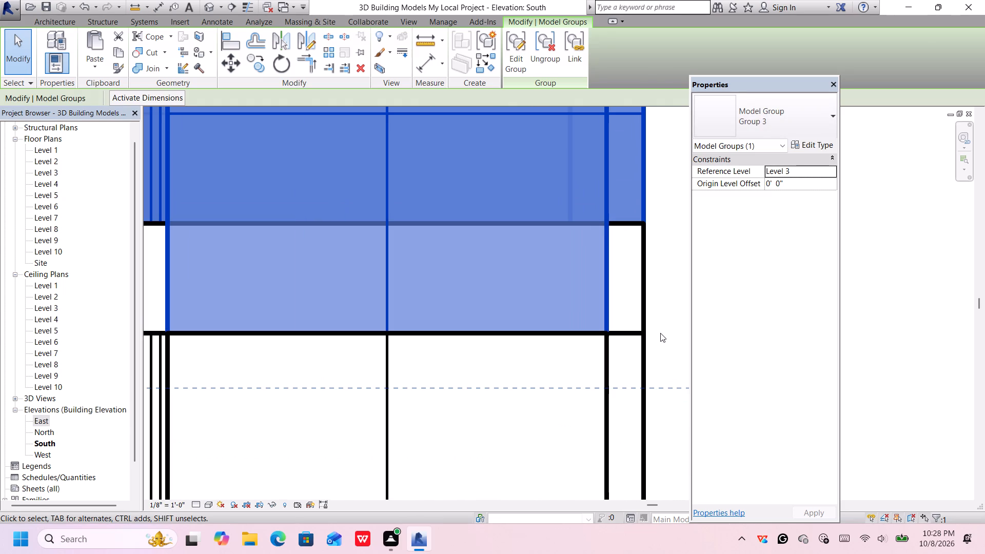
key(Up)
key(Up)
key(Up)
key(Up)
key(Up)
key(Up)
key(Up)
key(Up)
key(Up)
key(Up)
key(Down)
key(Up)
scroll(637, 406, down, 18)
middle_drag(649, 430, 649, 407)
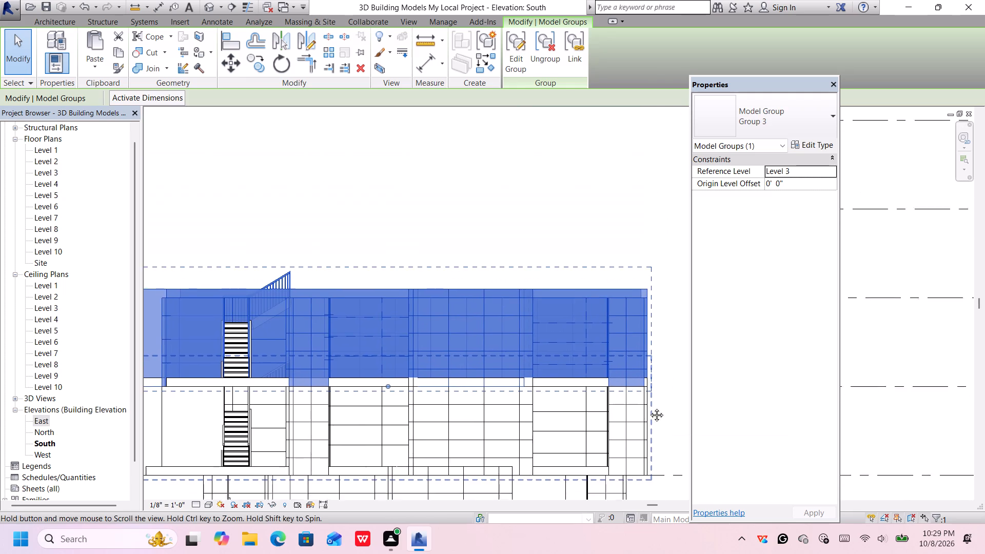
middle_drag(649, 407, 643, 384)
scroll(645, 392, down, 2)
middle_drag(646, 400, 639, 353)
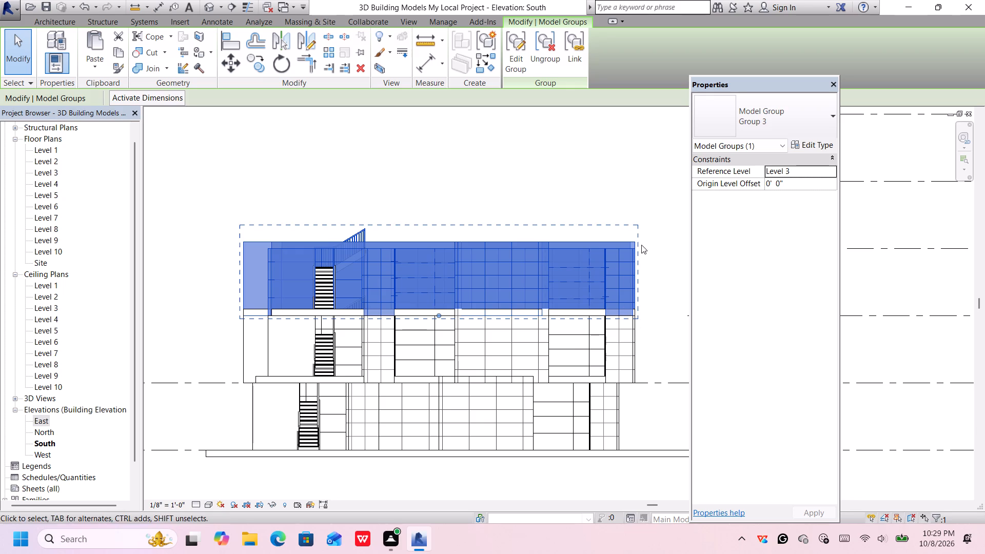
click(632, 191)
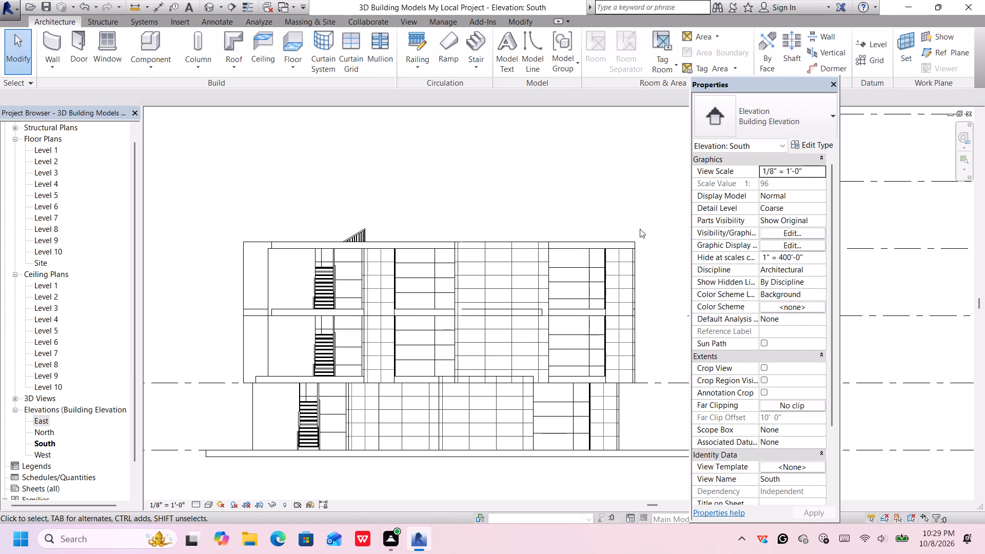
In the default 3D view, nudge the Level 2 Group 3 storey west and adjust it slightly north over the ground storey.
click(208, 9)
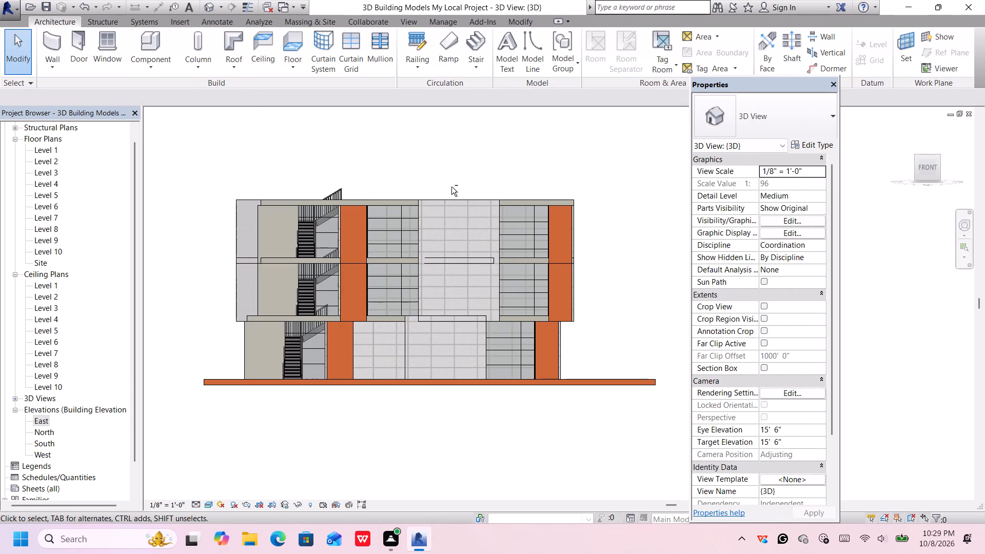
middle_drag(448, 175, 484, 245)
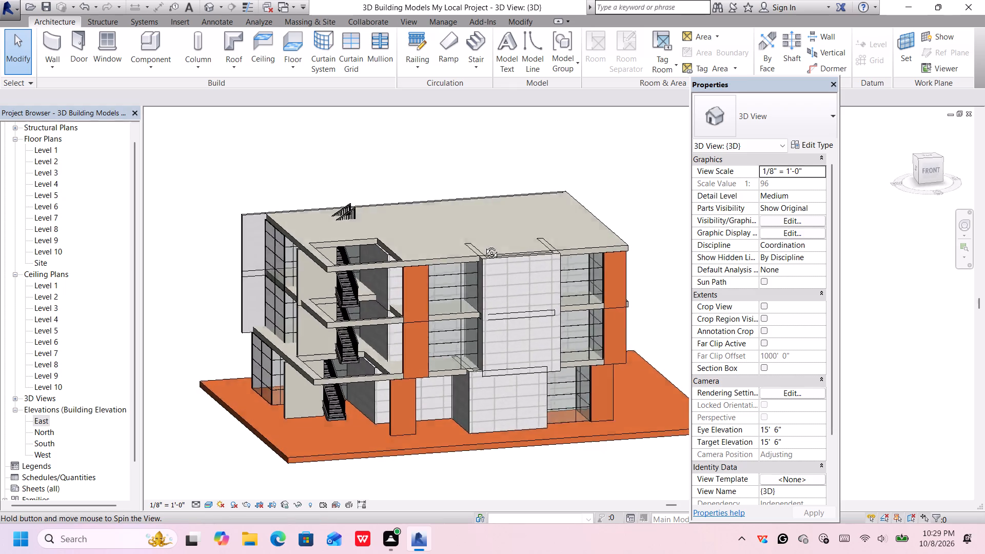
middle_drag(484, 245, 504, 277)
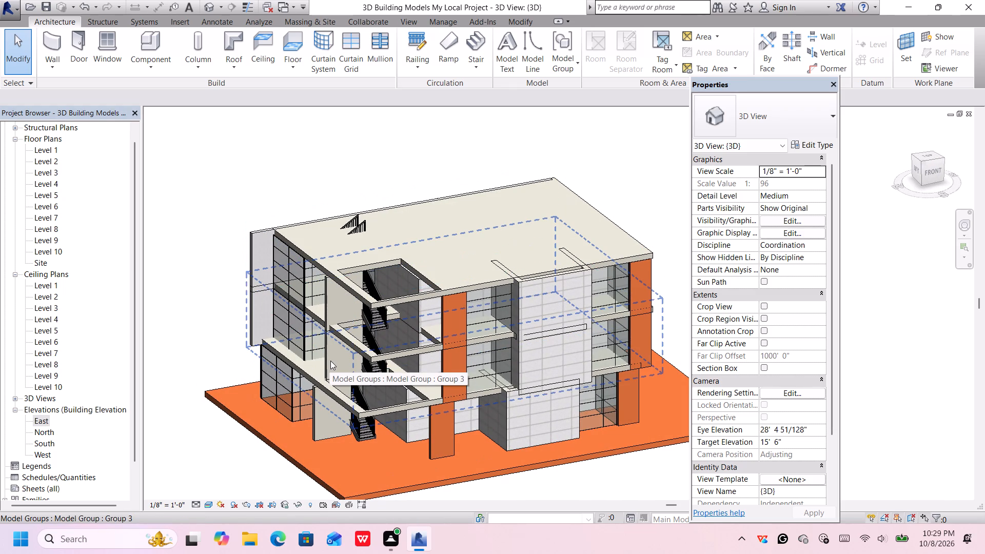
scroll(330, 361, up, 4)
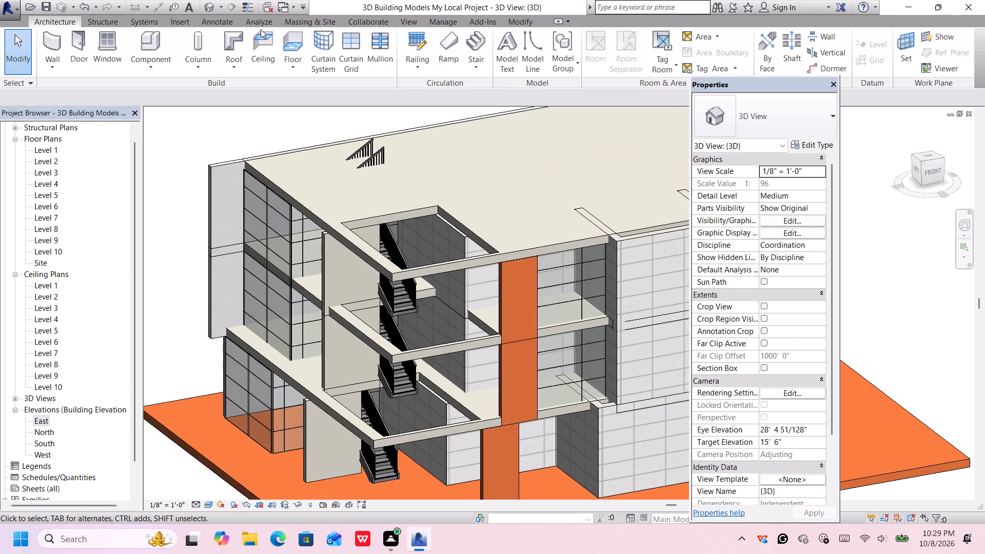
click(311, 340)
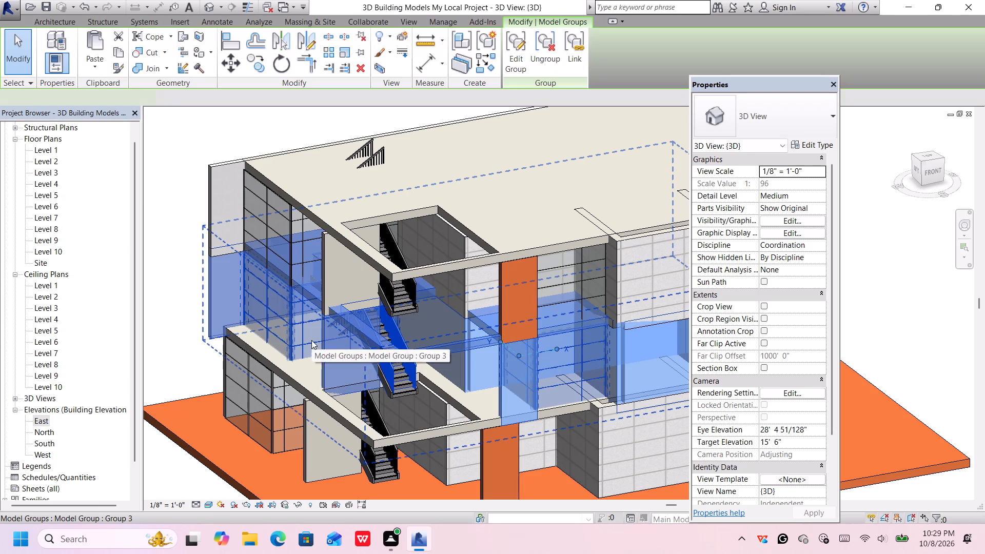
key(Left)
key(Left)
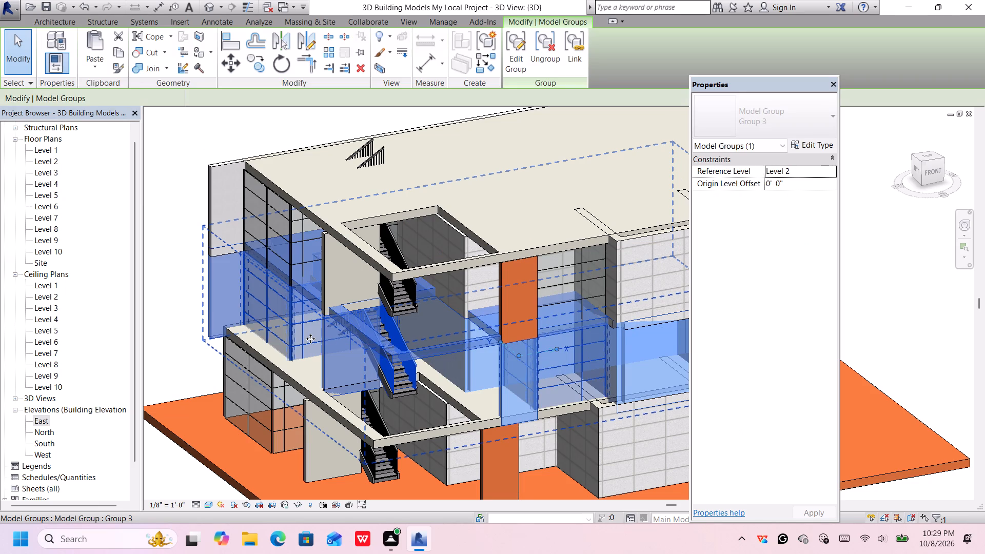
key(Left)
key(Left)
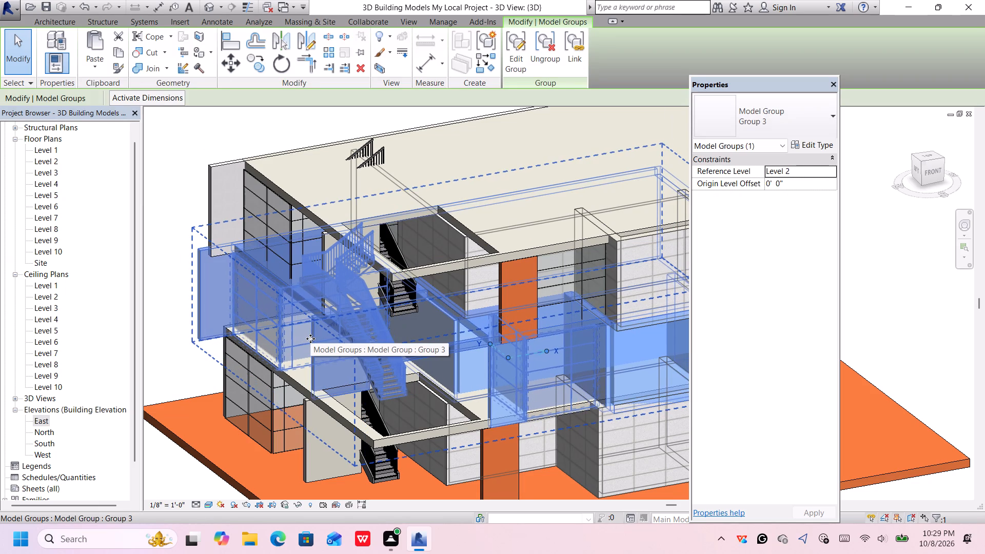
key(Down)
key(Down)
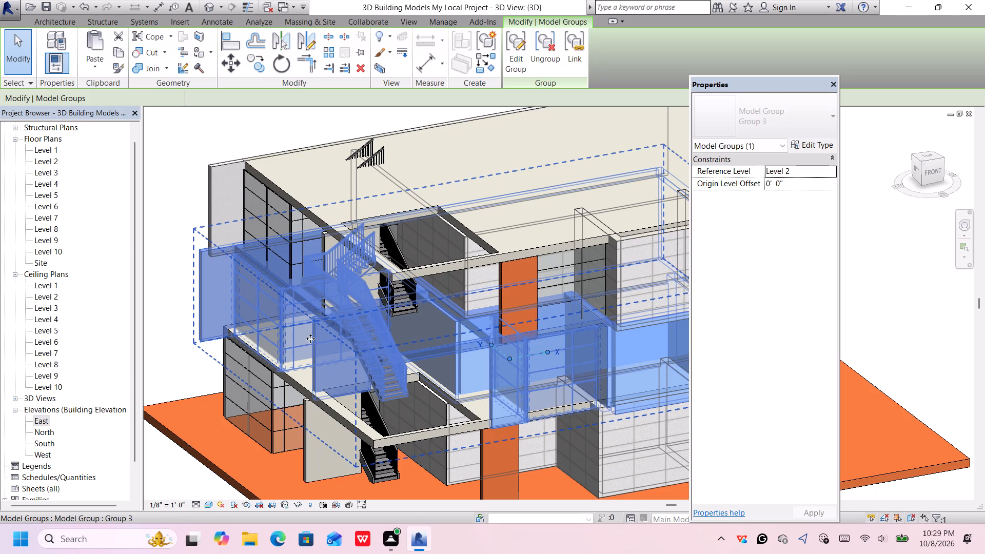
key(Up)
key(Up)
key(Up)
key(Up)
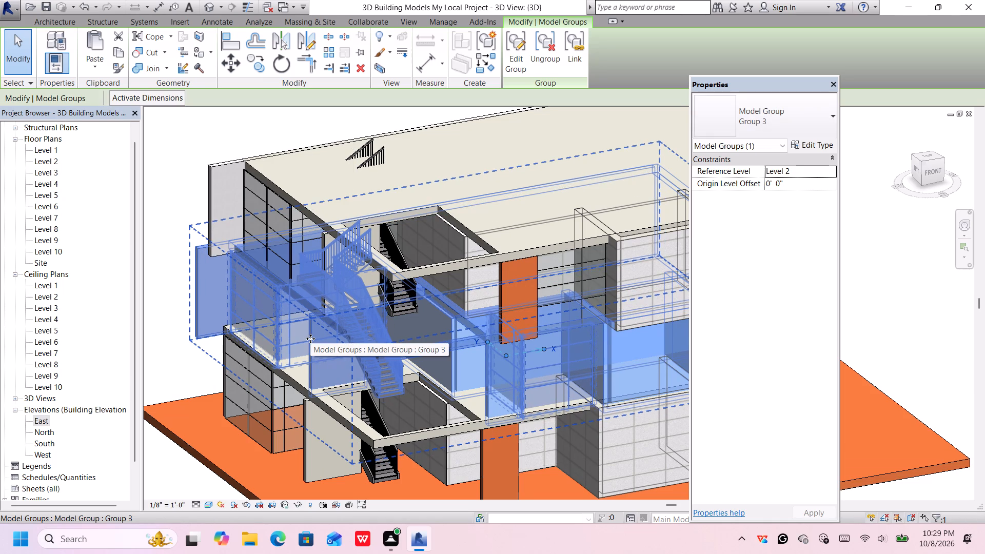
Nudge the Level 2 Group 3 storey west, with a slight southward adjustment, over the ground storey in the 3D view.
scroll(510, 422, up, 2)
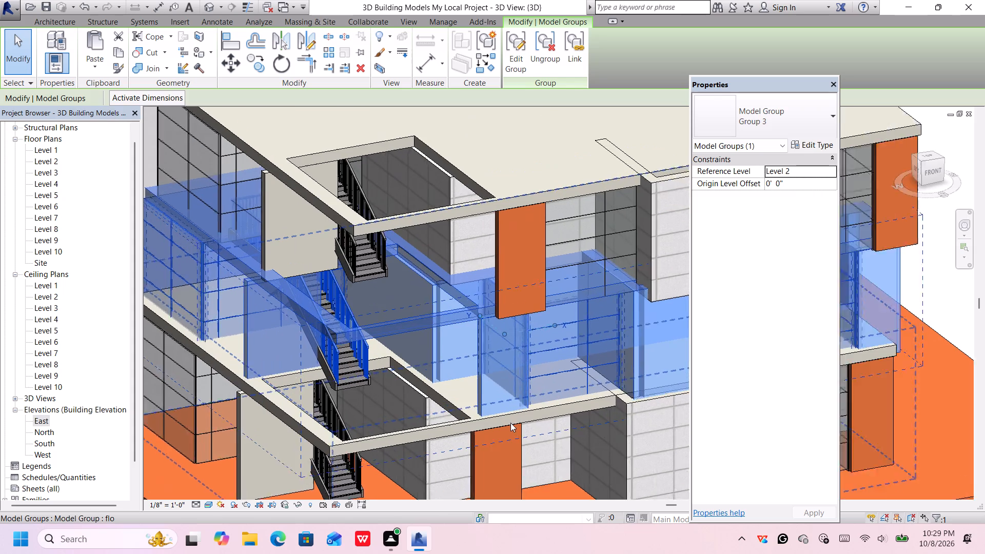
scroll(510, 423, up, 2)
middle_drag(155, 404, 233, 390)
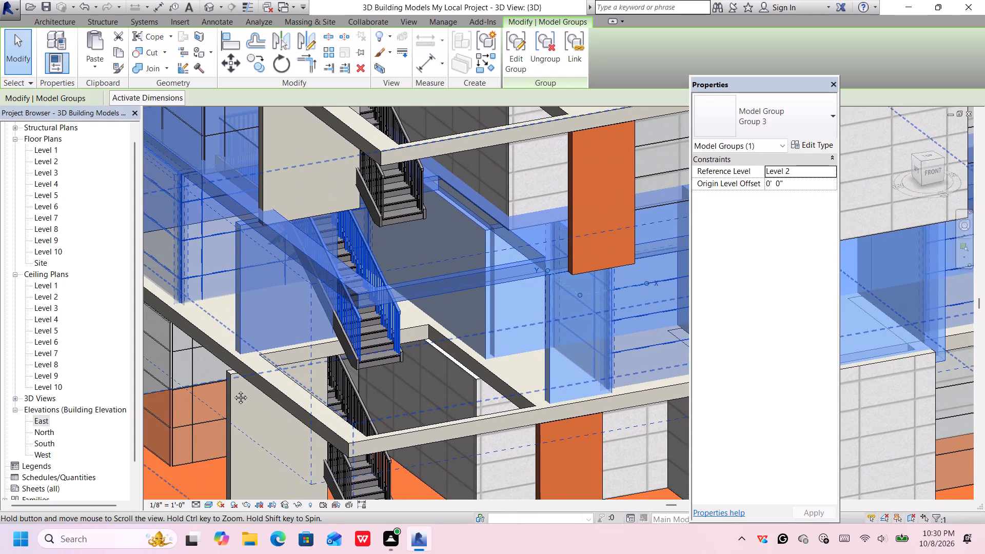
middle_drag(233, 390, 238, 387)
scroll(246, 355, up, 6)
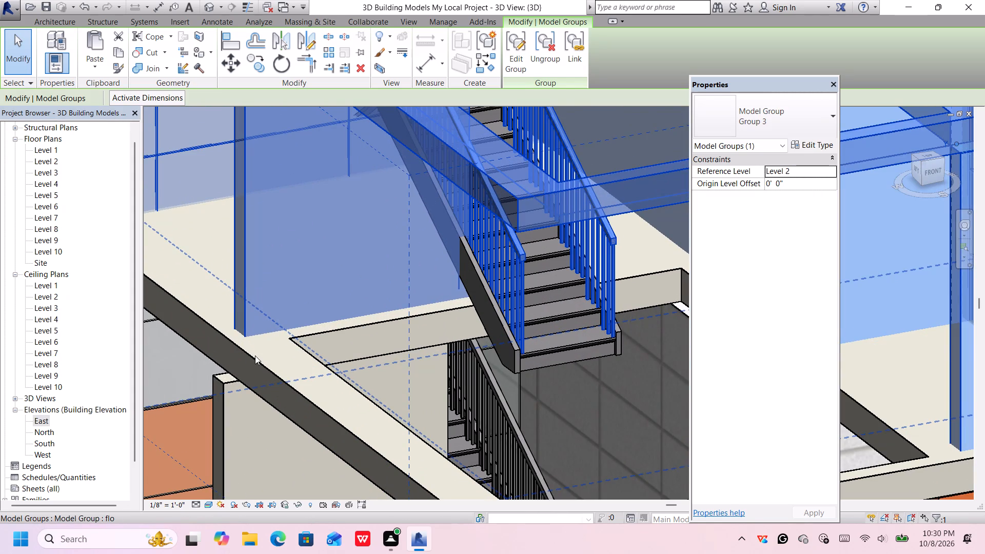
scroll(255, 355, up, 3)
scroll(255, 356, down, 12)
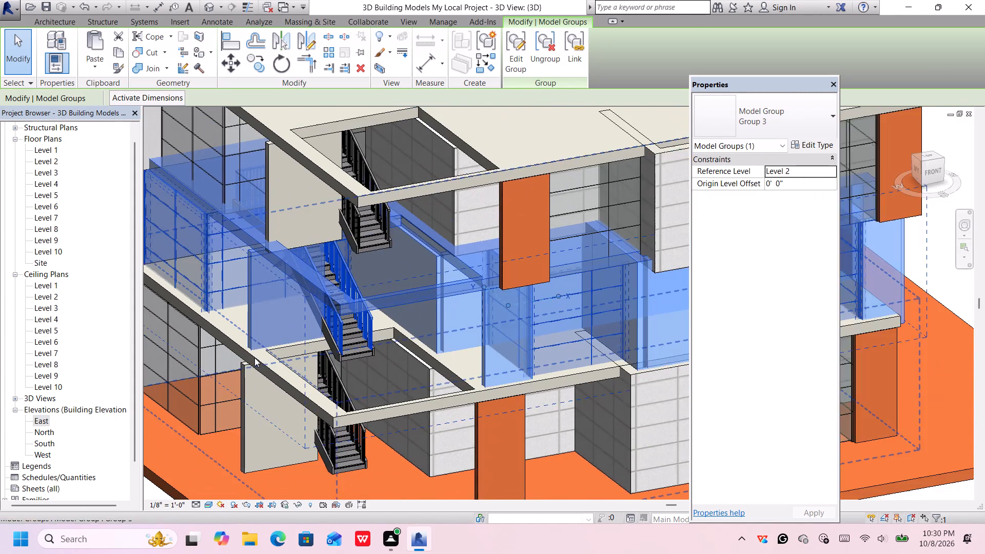
scroll(254, 358, down, 4)
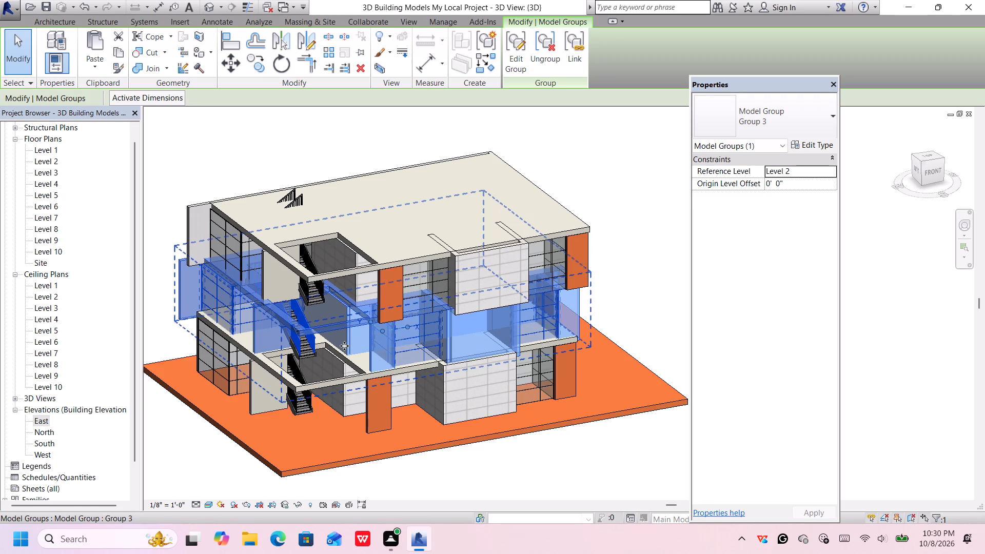
scroll(344, 346, up, 1)
scroll(344, 346, down, 1)
scroll(345, 346, up, 3)
middle_drag(412, 346, 390, 338)
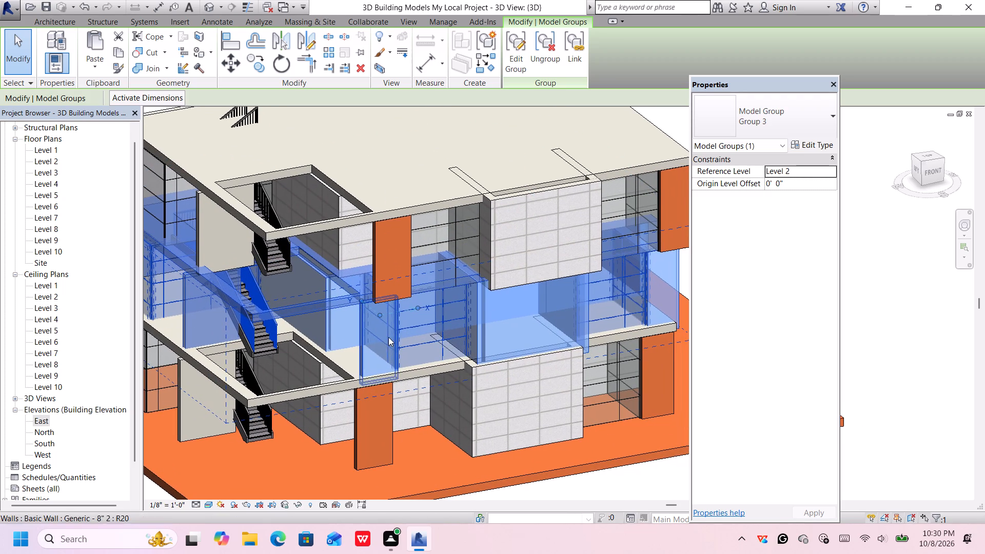
key(Left)
key(Left)
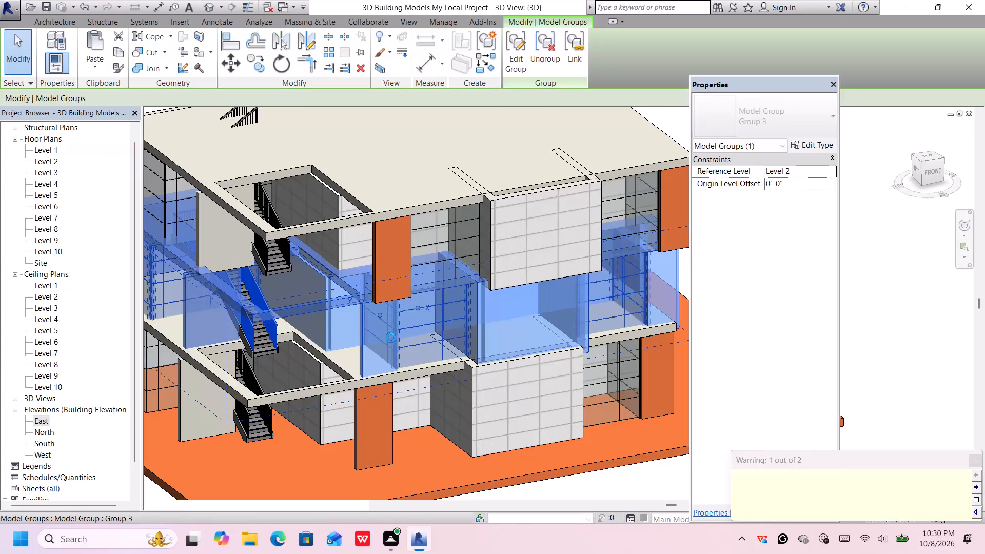
key(Left)
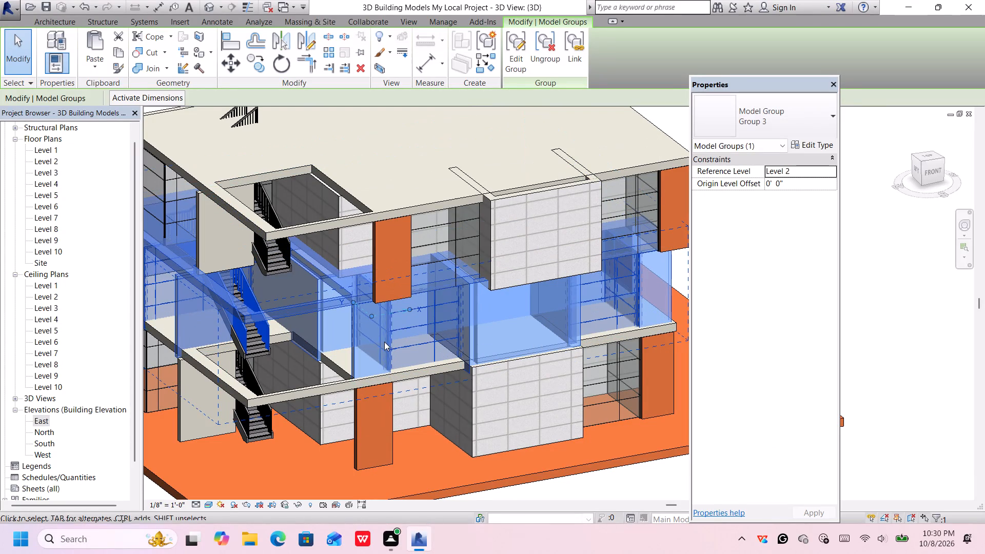
key(Down)
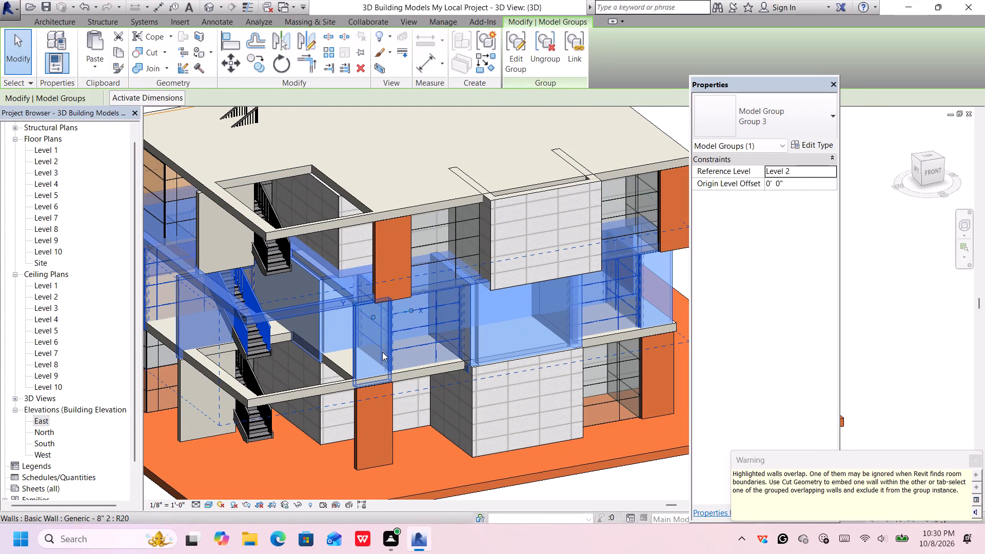
Fine-tune the Level 2 group southward until its projecting bay sits flush with the front wall of the ground storey.
scroll(465, 371, up, 10)
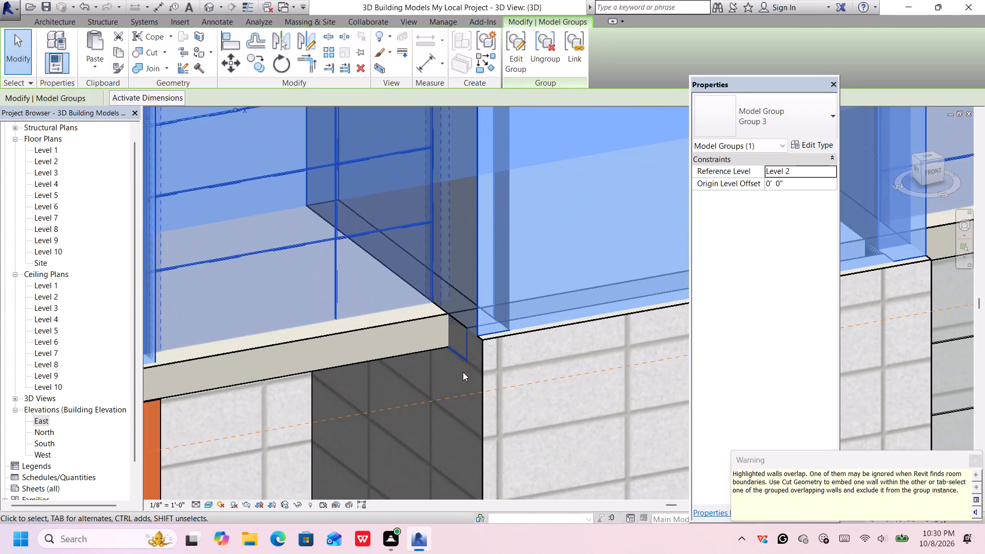
scroll(450, 321, down, 1)
scroll(451, 320, up, 1)
scroll(453, 316, down, 2)
middle_drag(452, 314, 300, 313)
key(Down)
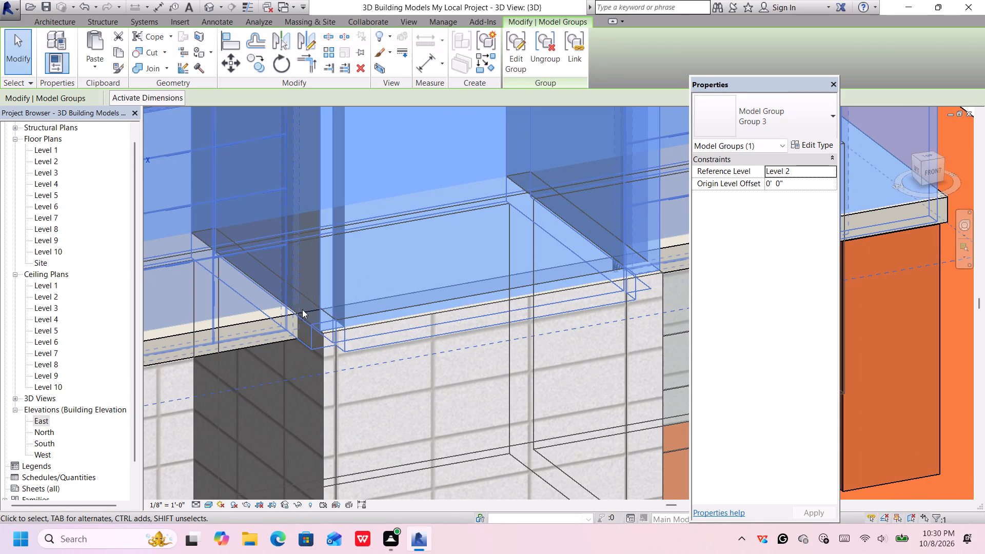
key(Down)
key(Down)
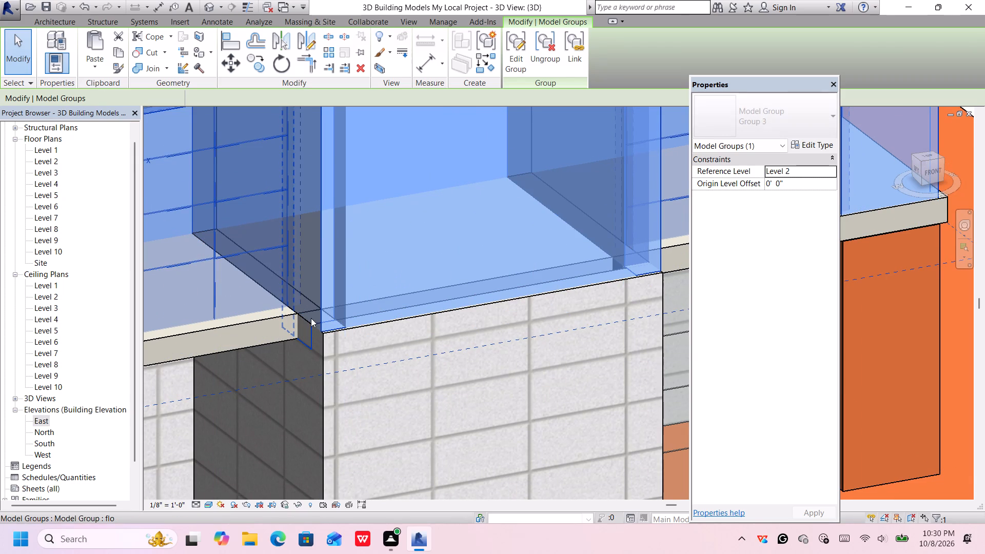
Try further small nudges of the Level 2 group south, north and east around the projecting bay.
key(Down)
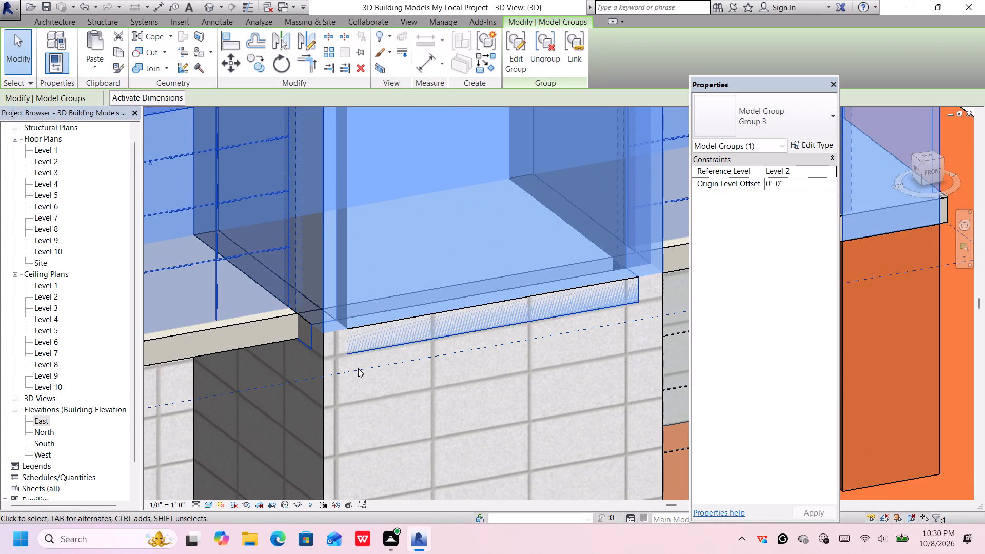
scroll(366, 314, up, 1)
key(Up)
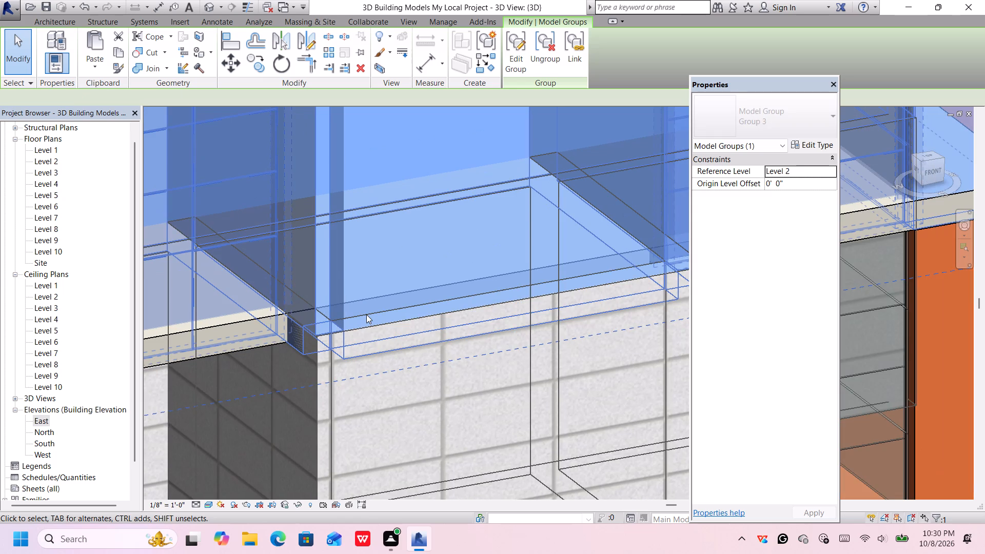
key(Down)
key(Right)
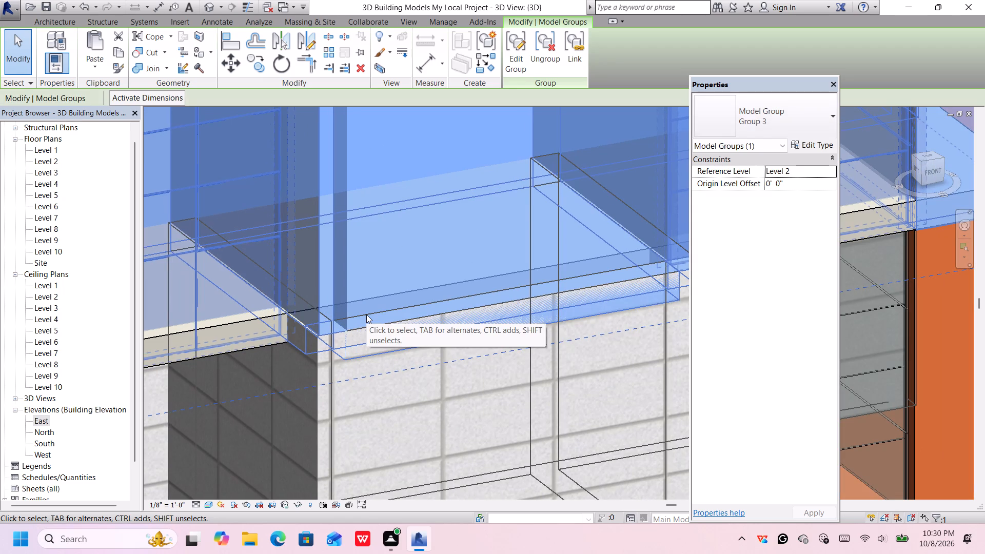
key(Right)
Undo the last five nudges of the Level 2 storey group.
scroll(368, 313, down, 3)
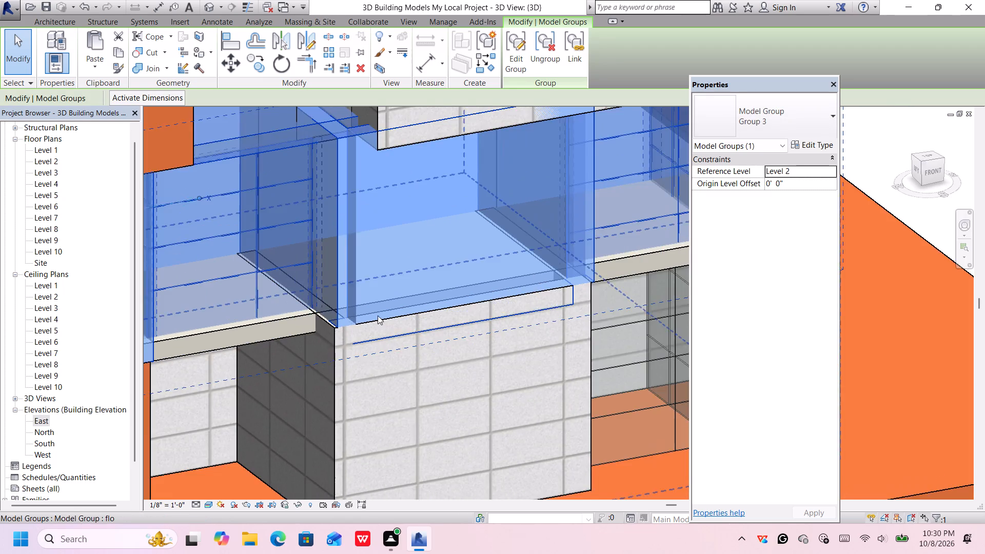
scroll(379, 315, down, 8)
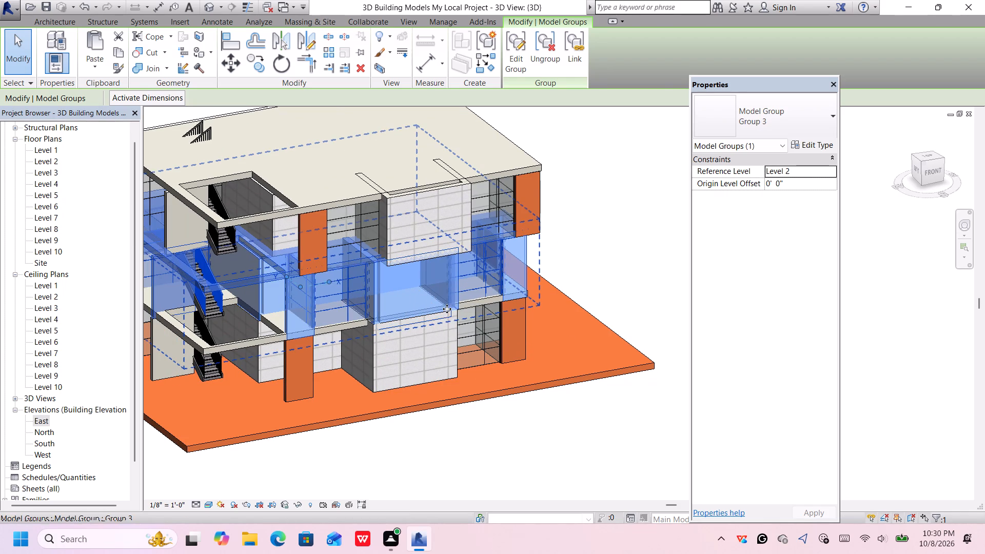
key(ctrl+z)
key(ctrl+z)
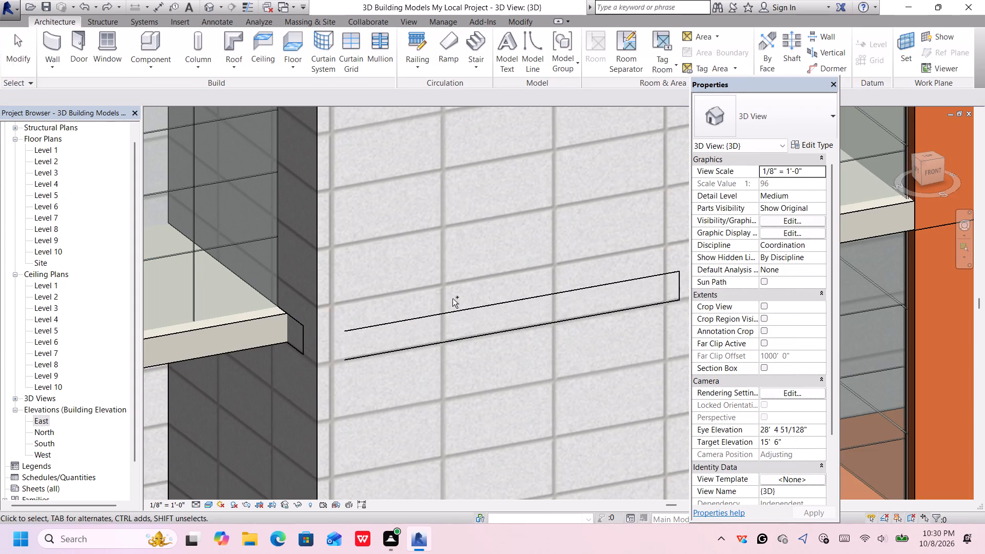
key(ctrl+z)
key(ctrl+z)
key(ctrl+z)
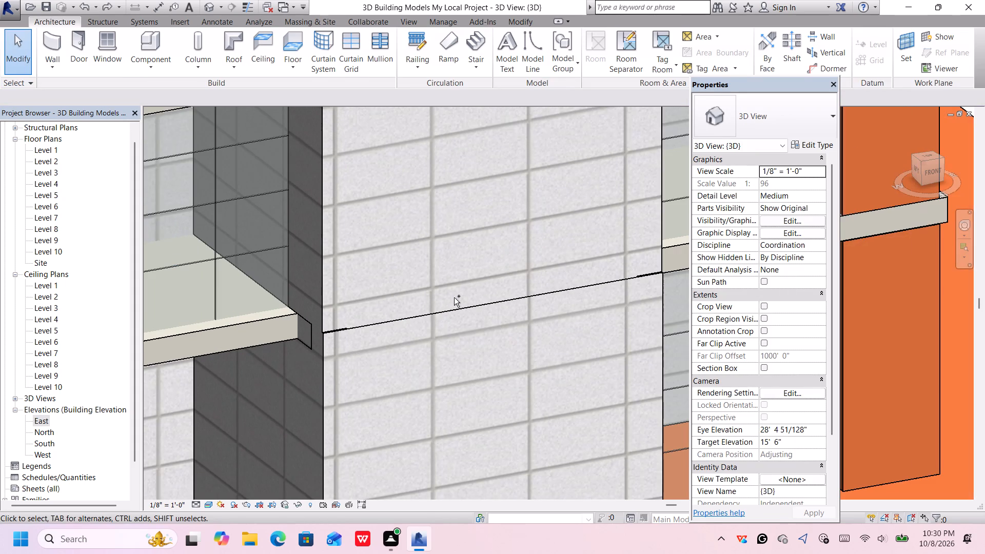
Select the Level 3 Group 3 storey and nudge it west to roughly line up with the Level 2 storey.
scroll(454, 296, down, 10)
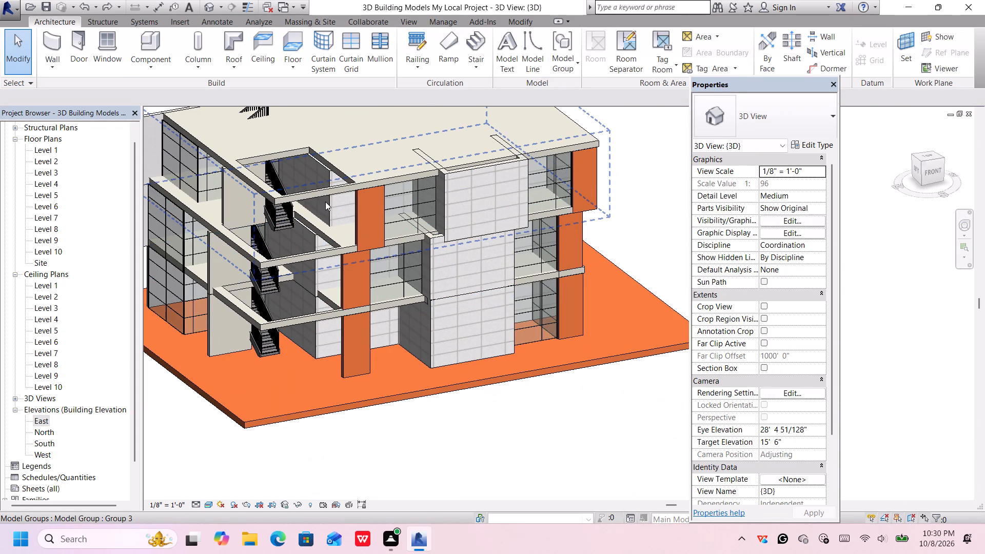
click(313, 188)
middle_drag(343, 192, 406, 240)
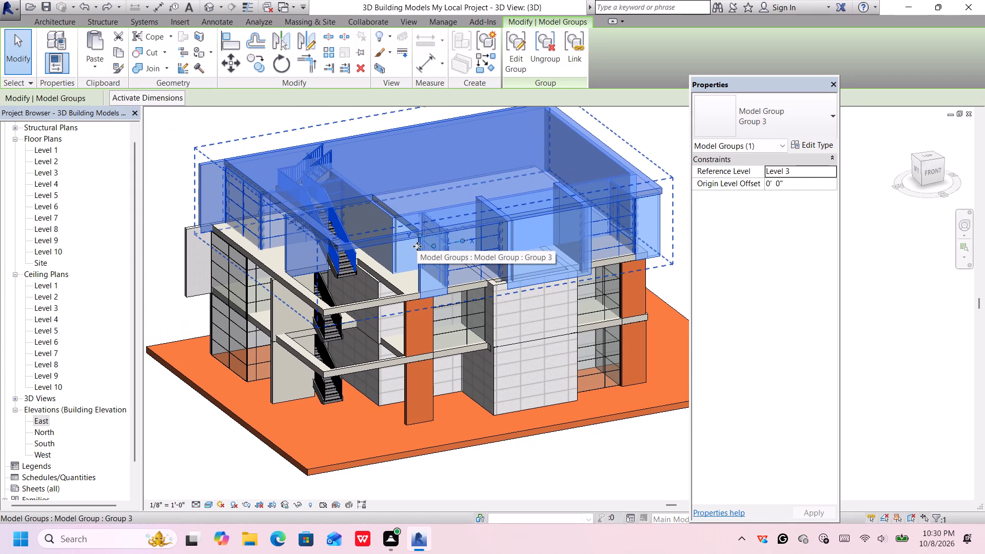
key(Left)
key(Left)
key(Left)
key(Left)
key(Left)
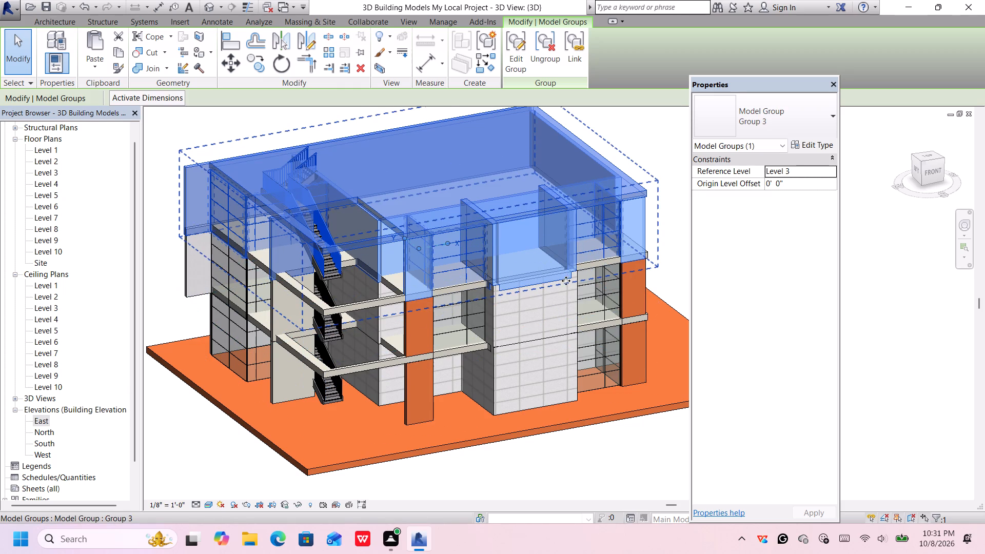
Fine-tune the Level 3 group's east-west position at the east corner of the projecting bay to match the wall below.
scroll(565, 281, up, 2)
middle_drag(588, 281, 488, 310)
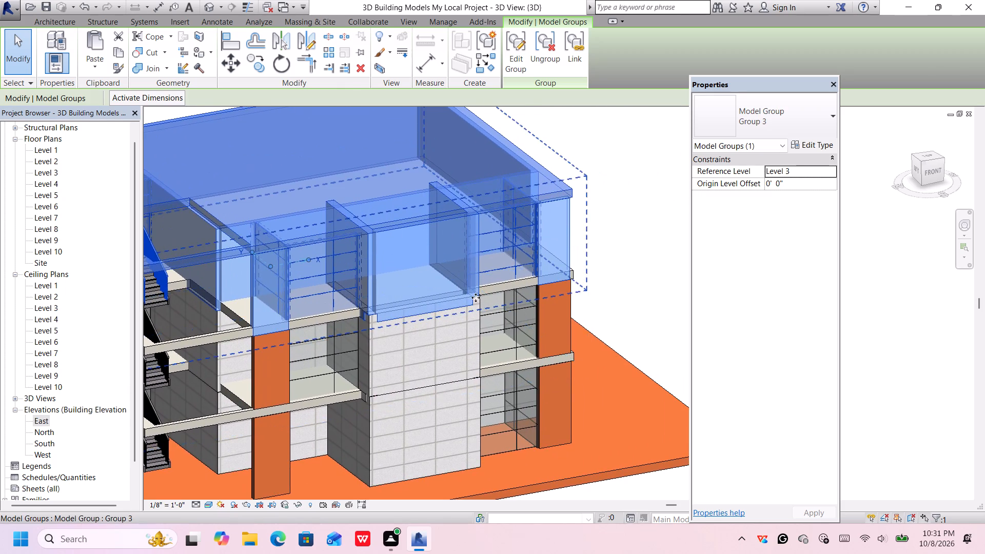
scroll(476, 296, up, 4)
key(Right)
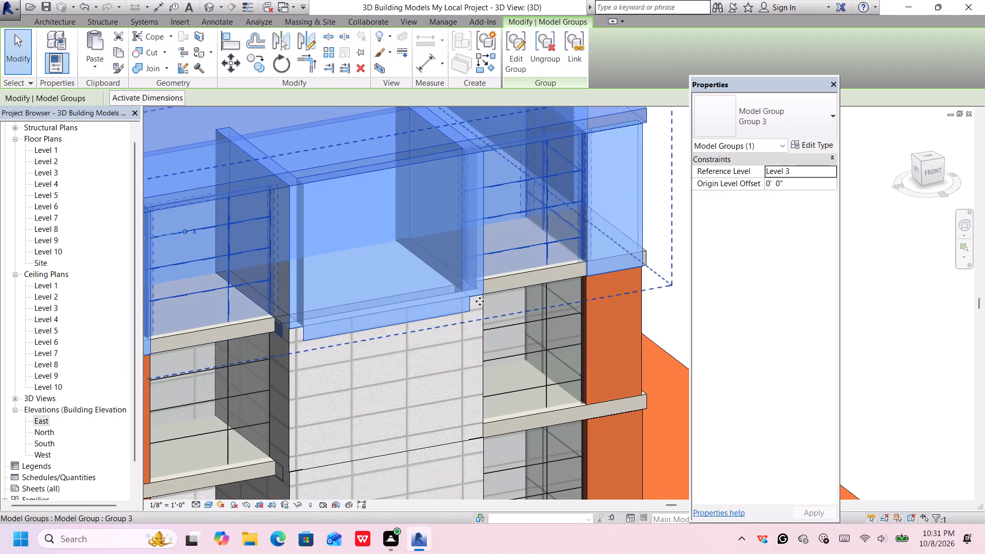
scroll(479, 301, up, 16)
scroll(508, 271, up, 6)
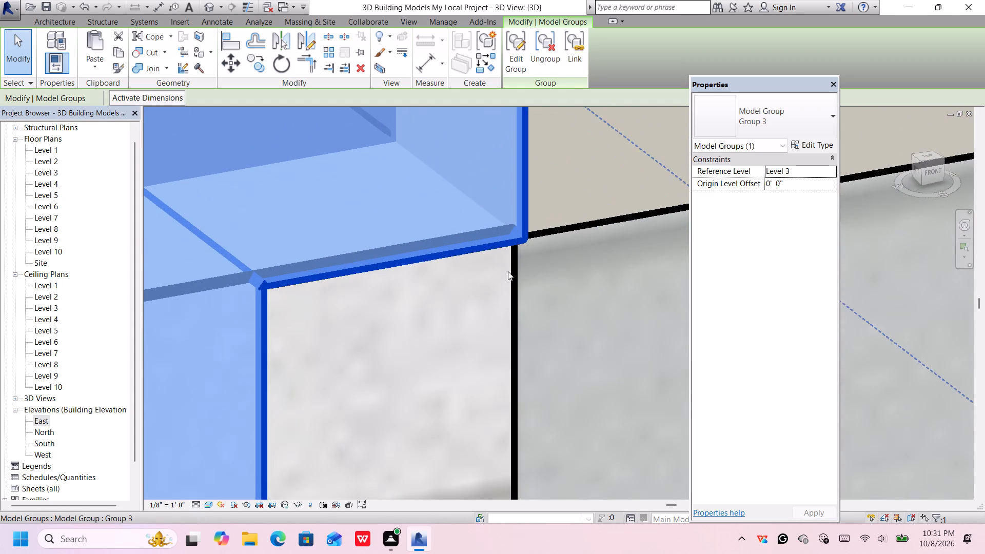
key(Left)
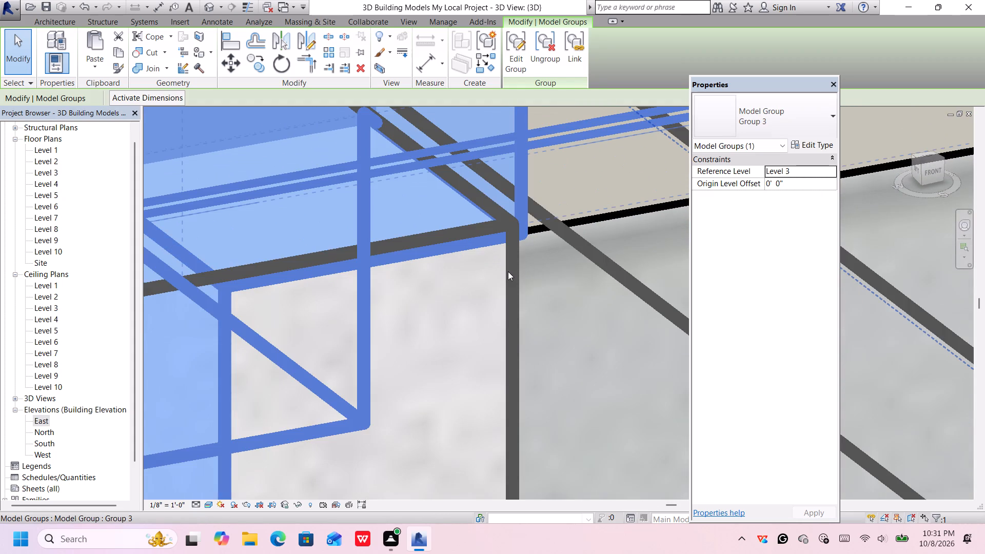
key(Left)
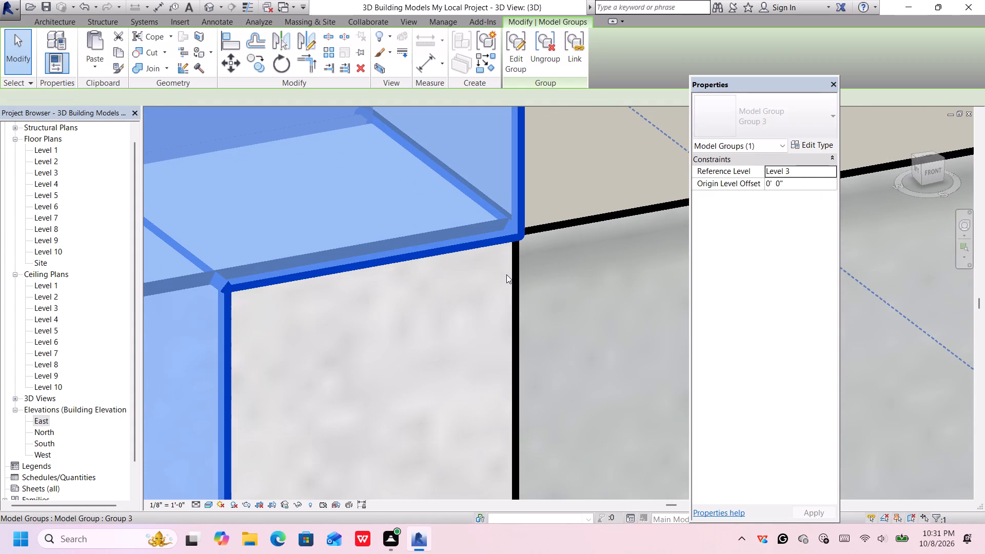
Fine-tune the Level 3 group's north-south position so its projecting bay's east corner meets the wall corner below.
key(Down)
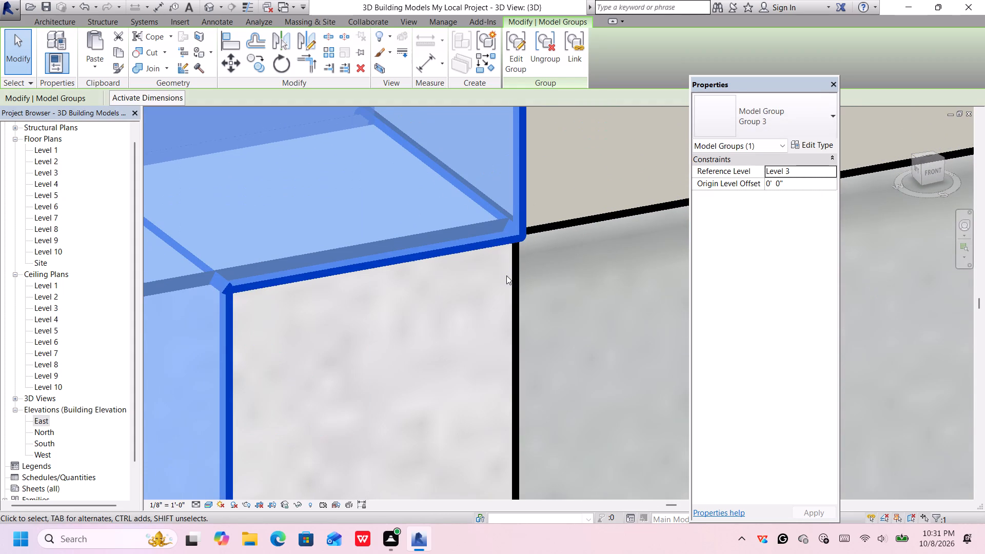
key(Down)
key(Down)
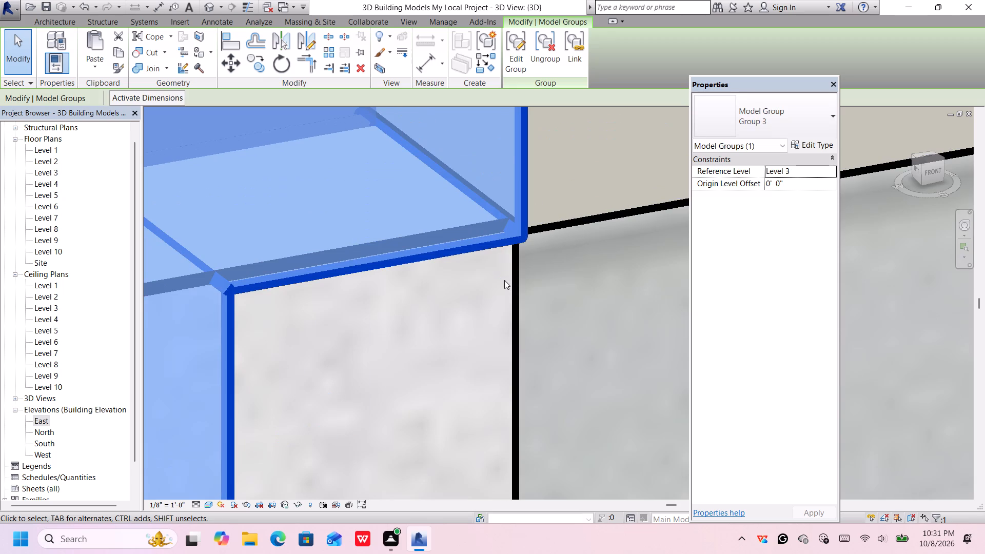
scroll(508, 250, up, 5)
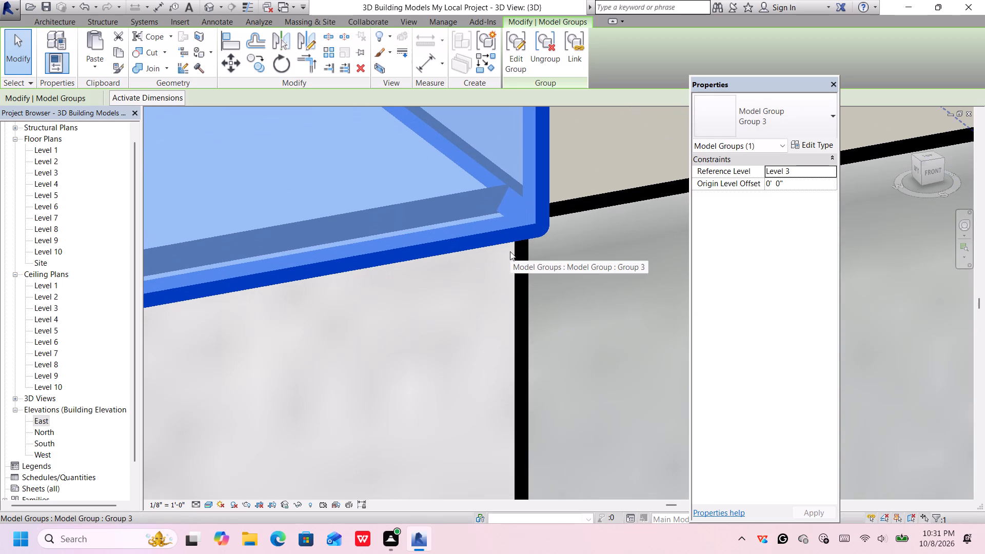
key(Up)
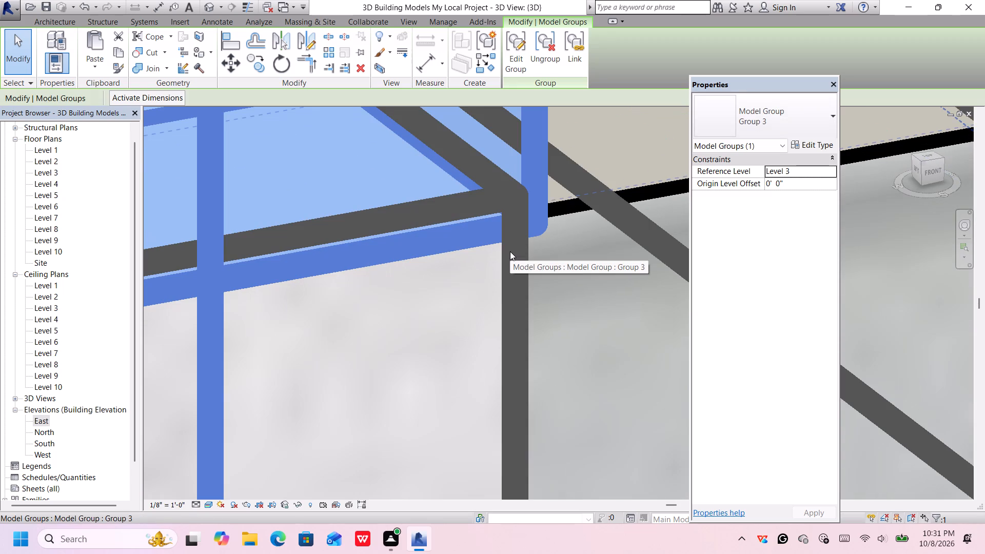
scroll(497, 245, down, 3)
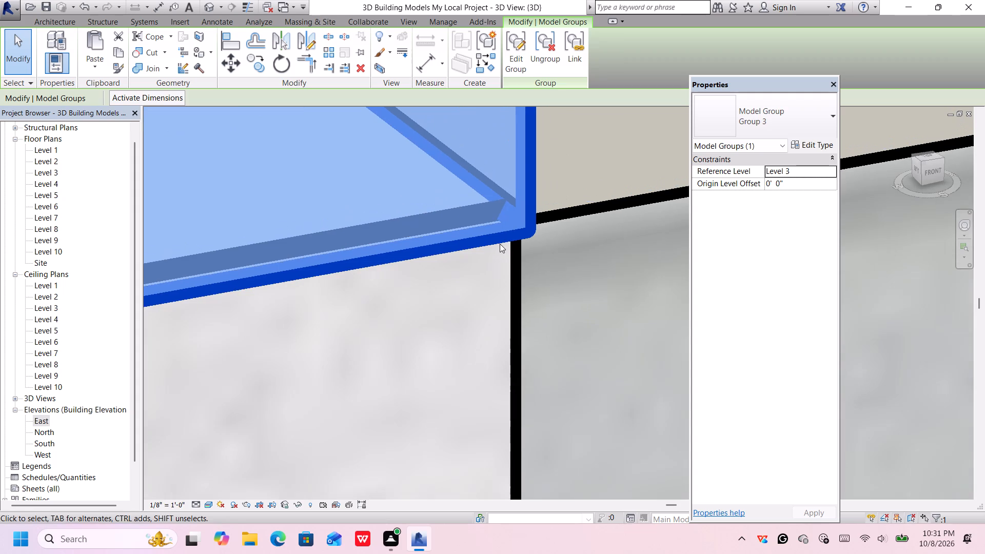
scroll(500, 244, down, 10)
key(Up)
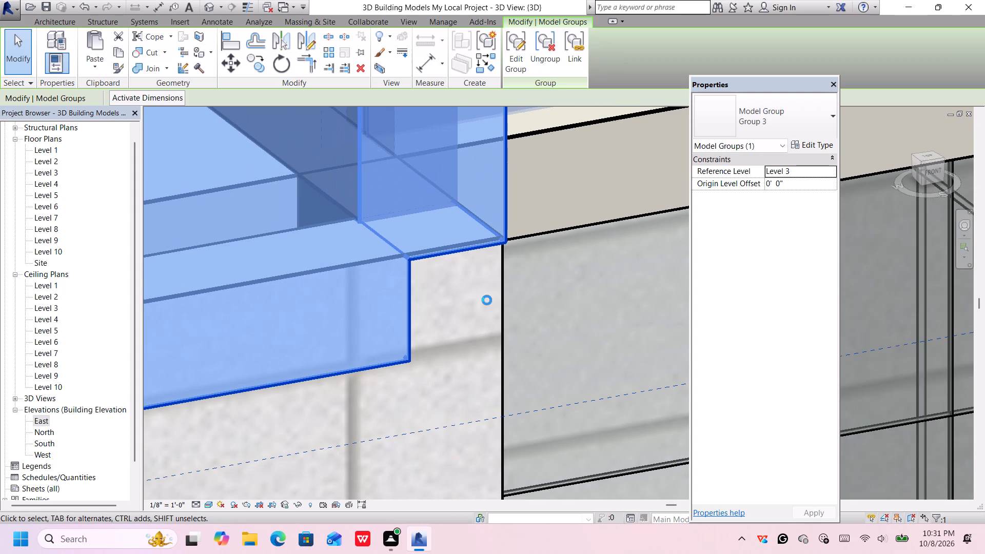
key(Up)
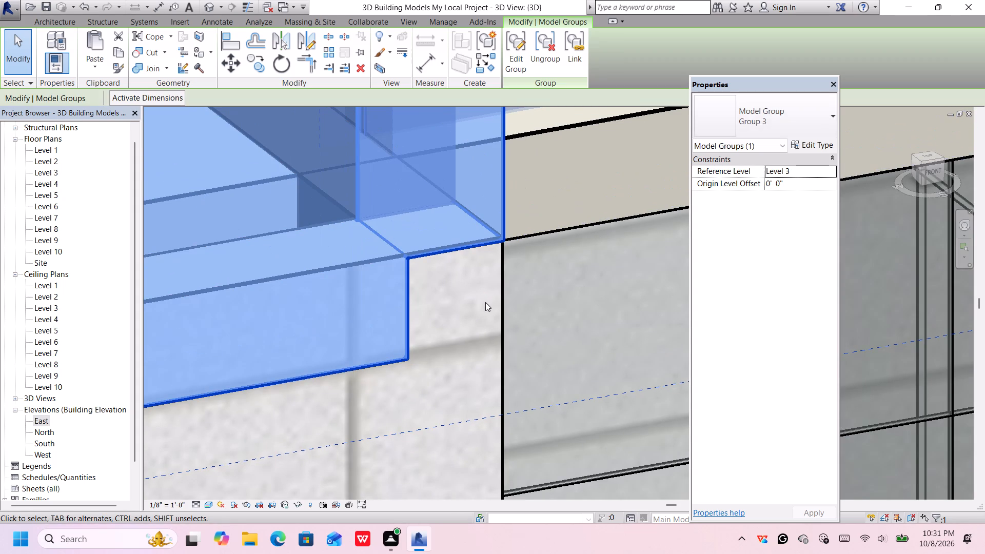
Nudge the Level 3 group slightly north so its projecting bay's east corner meets the wall corner below.
key(Up)
key(Up)
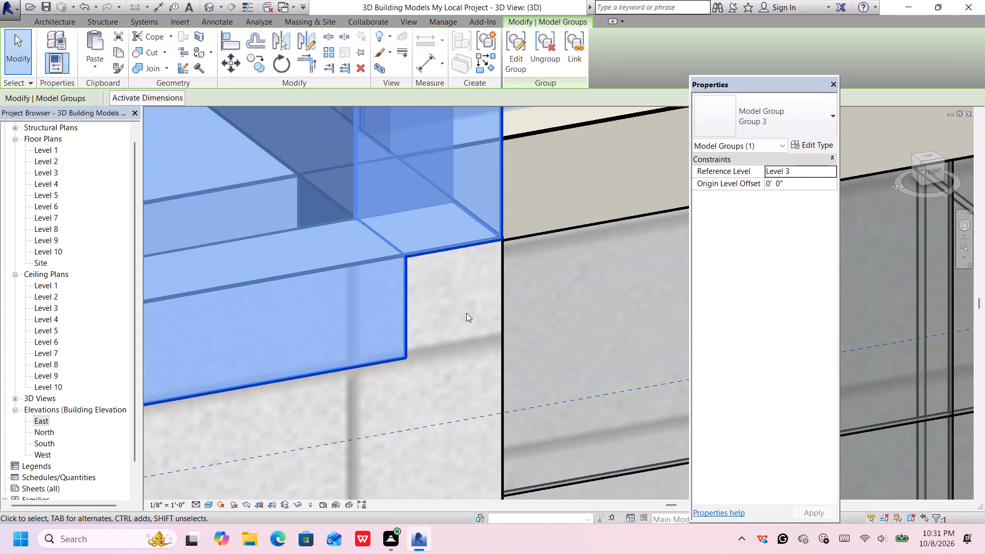
key(Up)
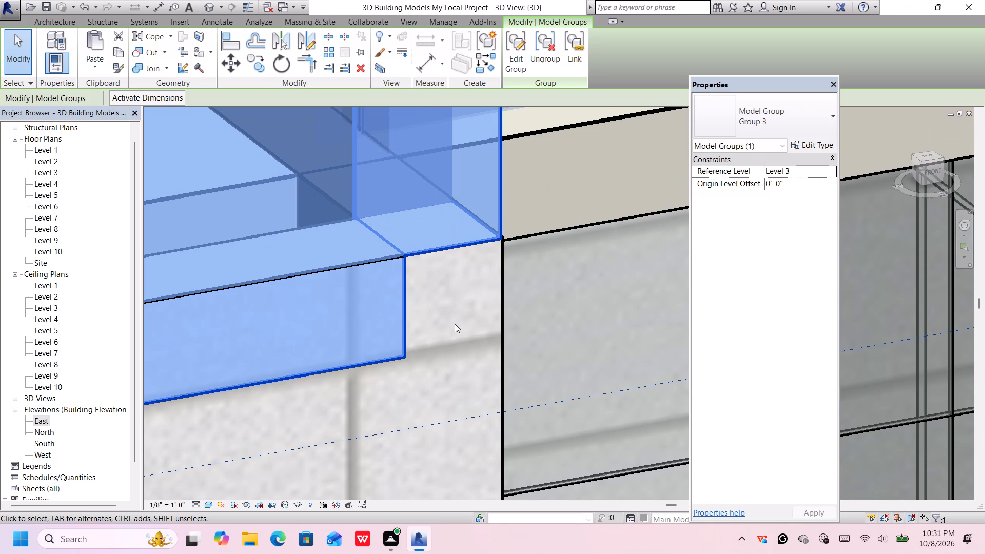
Nudge the Level 3 group east in small increments until the bay's east wall edge lines up with the wall below.
scroll(500, 270, up, 6)
middle_drag(508, 258, 507, 258)
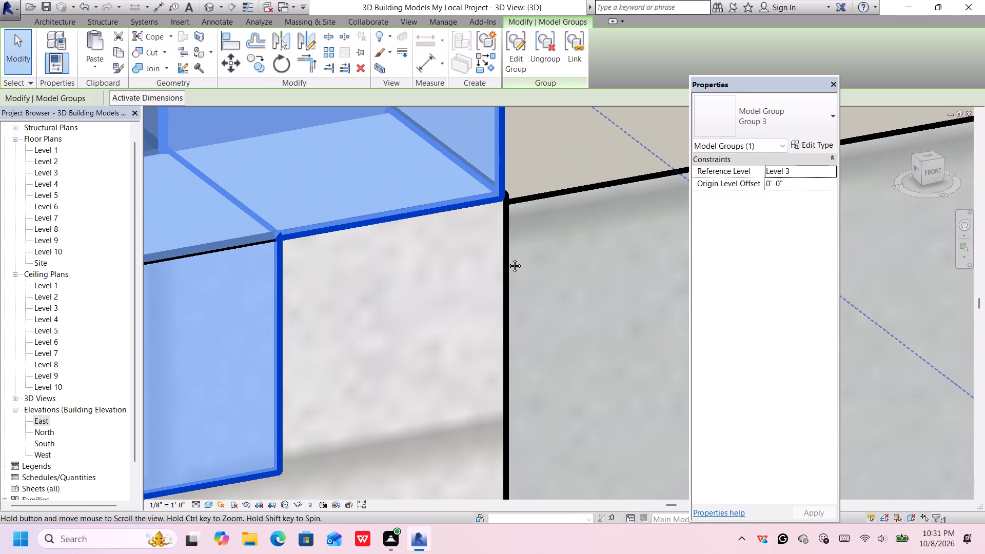
middle_drag(507, 258, 470, 279)
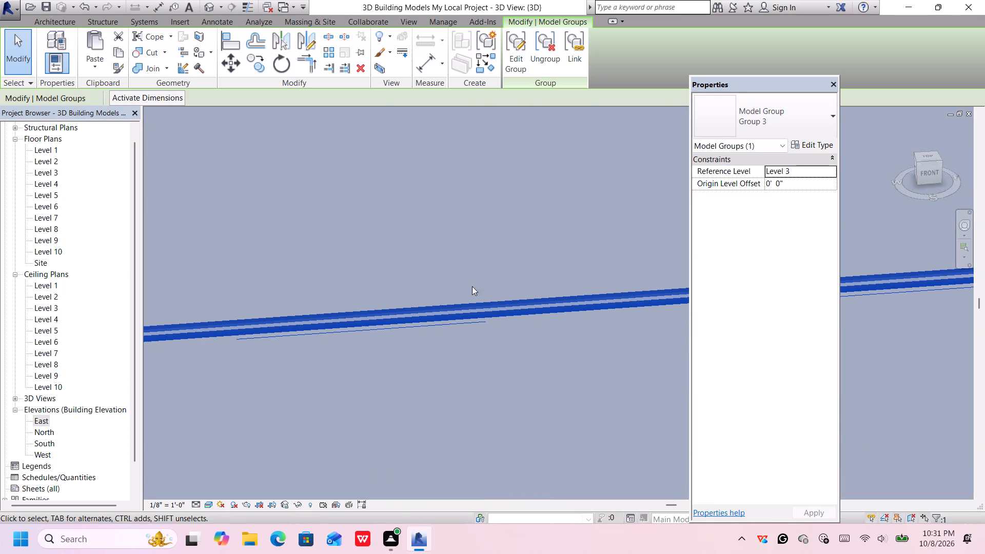
scroll(473, 292, down, 8)
scroll(468, 368, down, 8)
middle_drag(394, 414, 398, 403)
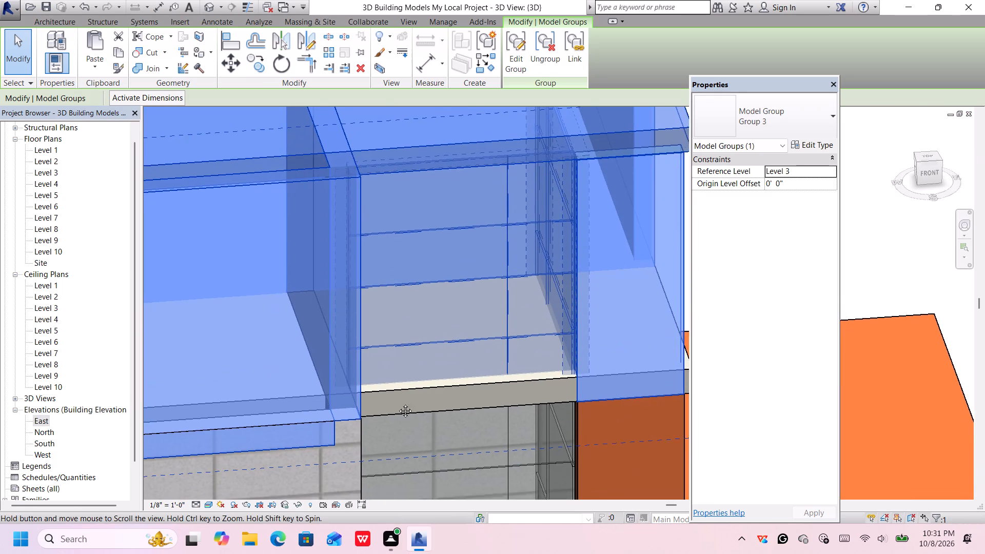
middle_drag(398, 403, 445, 389)
middle_drag(467, 385, 399, 361)
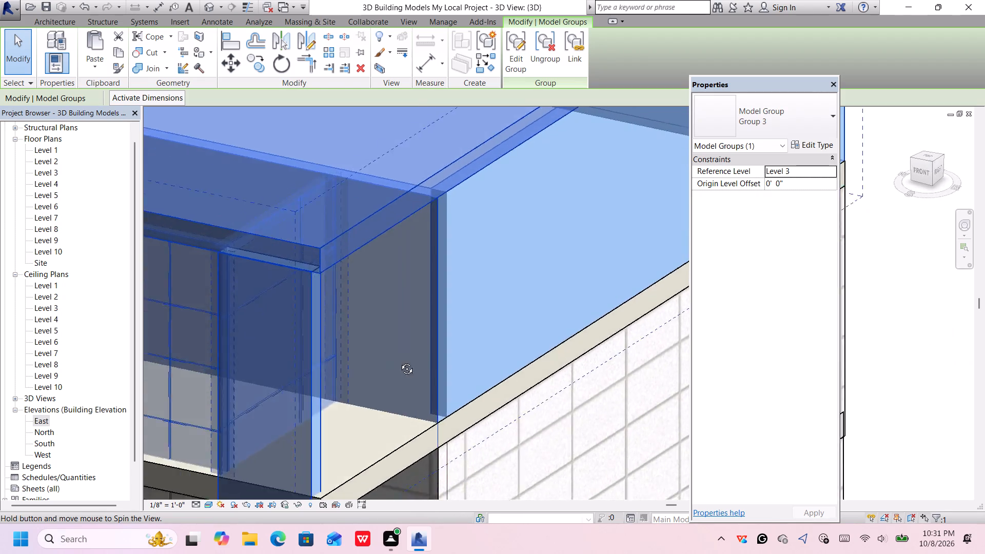
middle_drag(399, 361, 405, 357)
scroll(263, 392, down, 2)
middle_drag(247, 402, 459, 369)
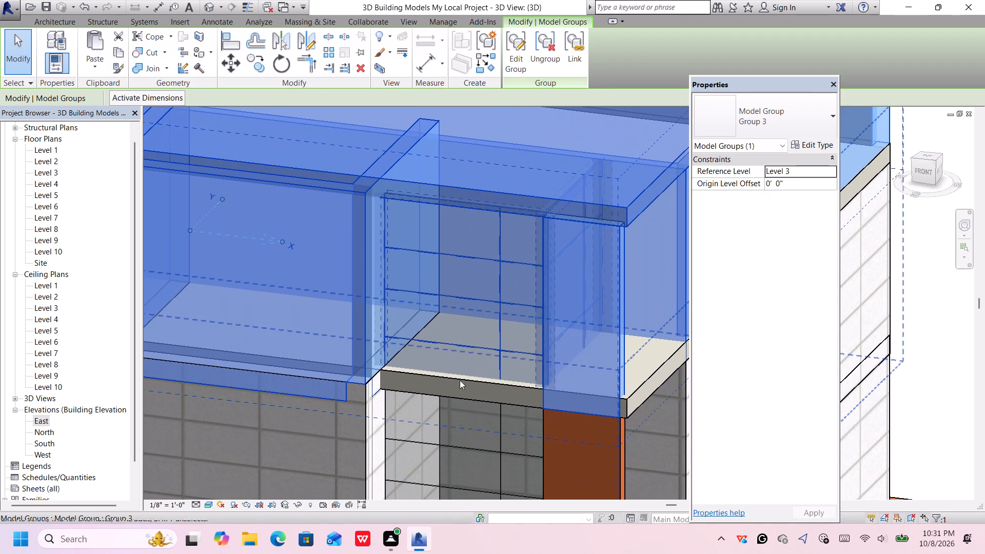
scroll(372, 391, up, 15)
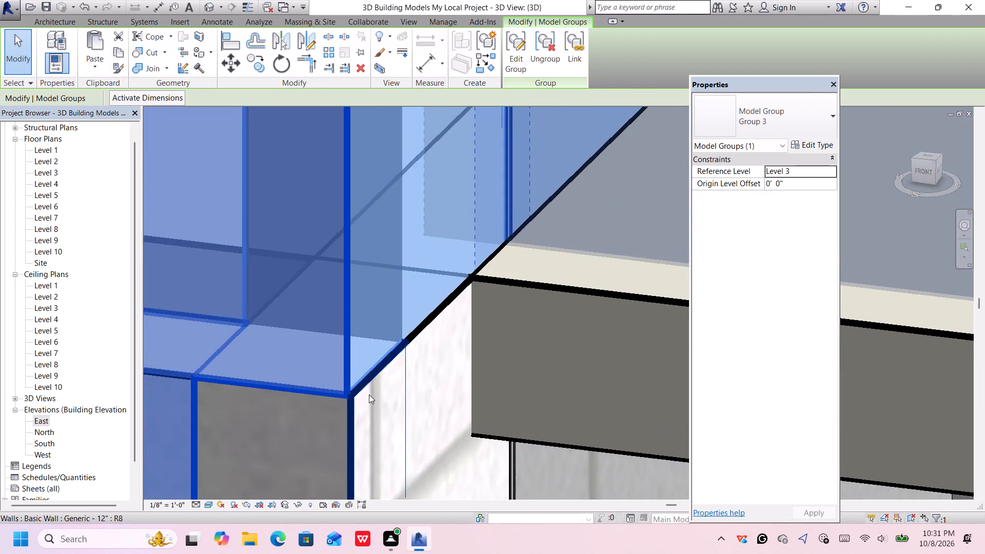
scroll(366, 395, up, 11)
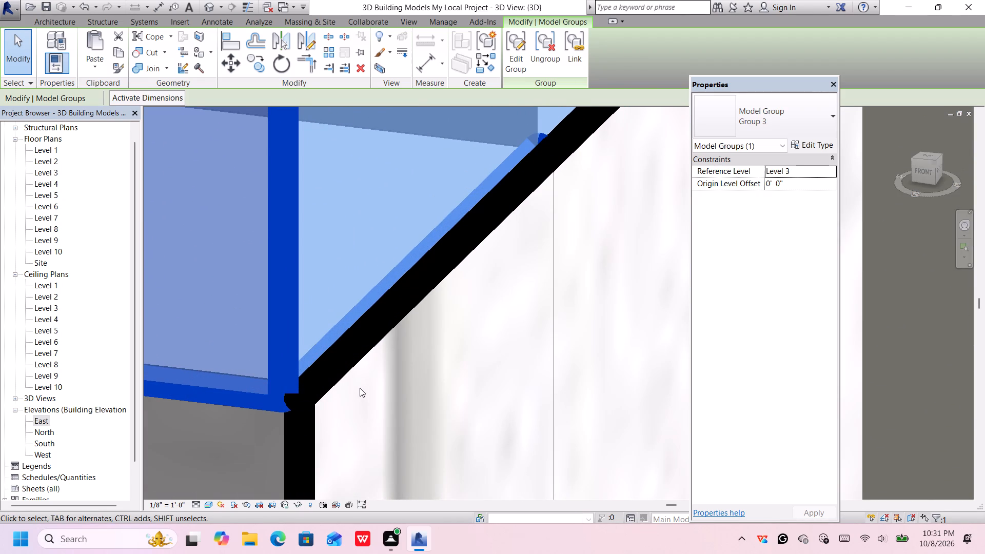
key(Right)
key(Right)
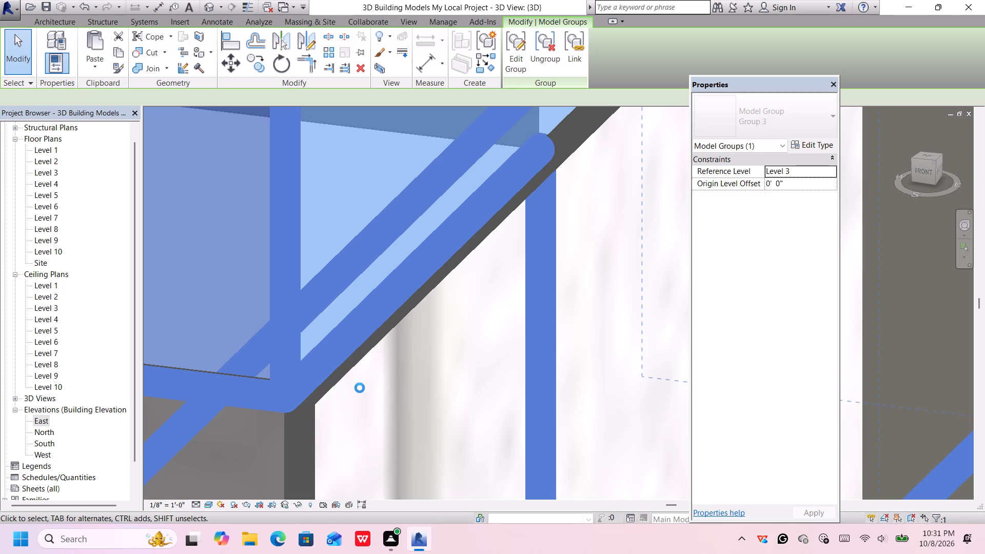
key(Right)
key(Right)
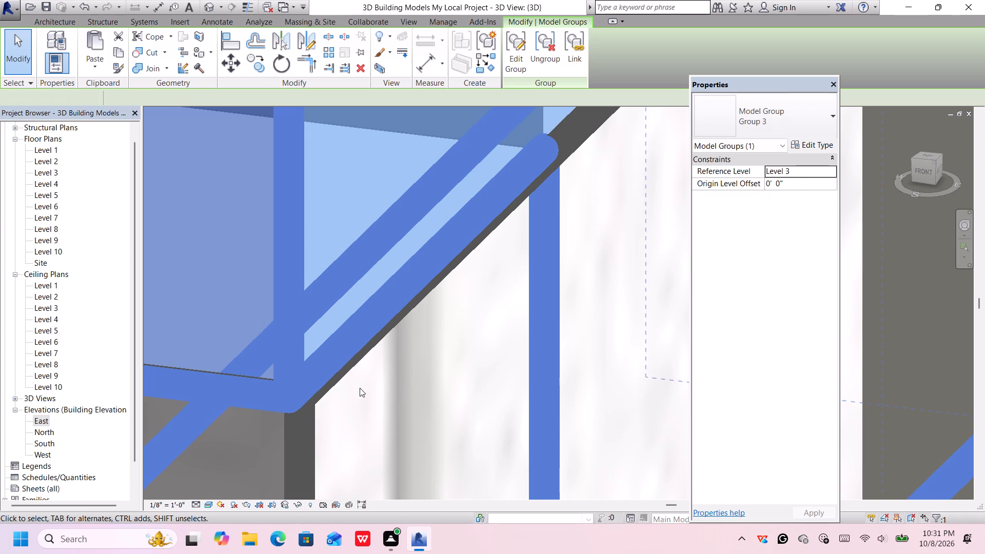
key(Right)
key(Right)
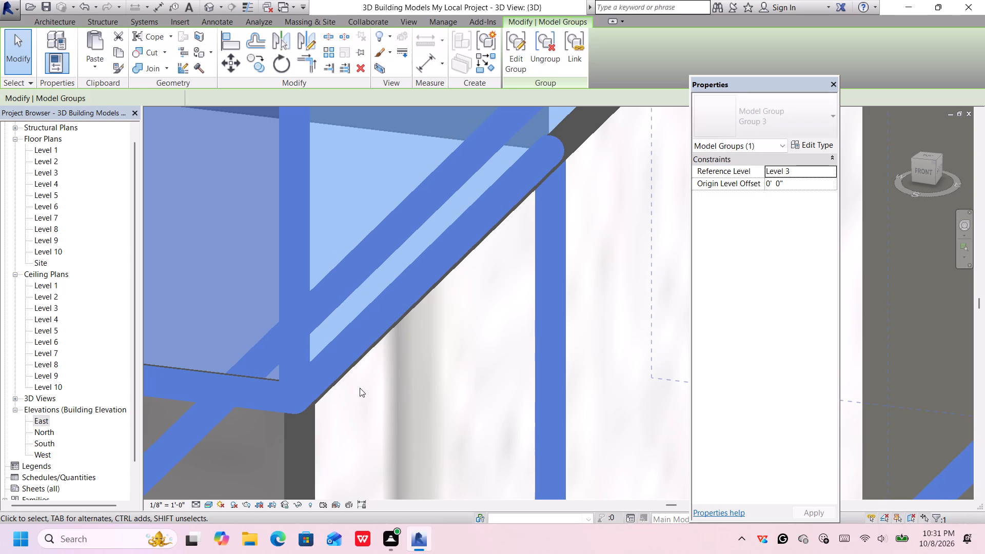
key(Right)
key(Right)
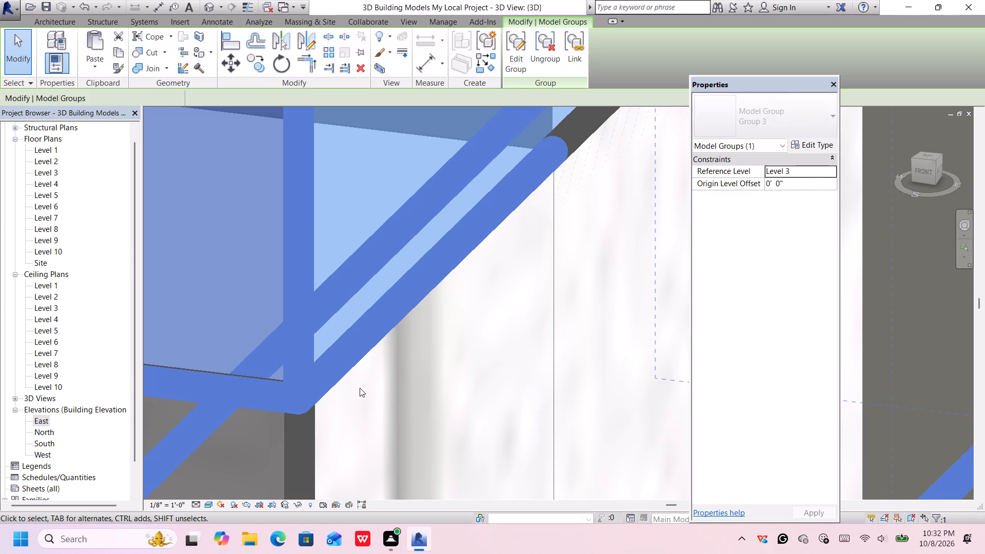
Fine-tune the Level 3 group's north-south position at the bay's east corner, and clear the selection.
key(Up)
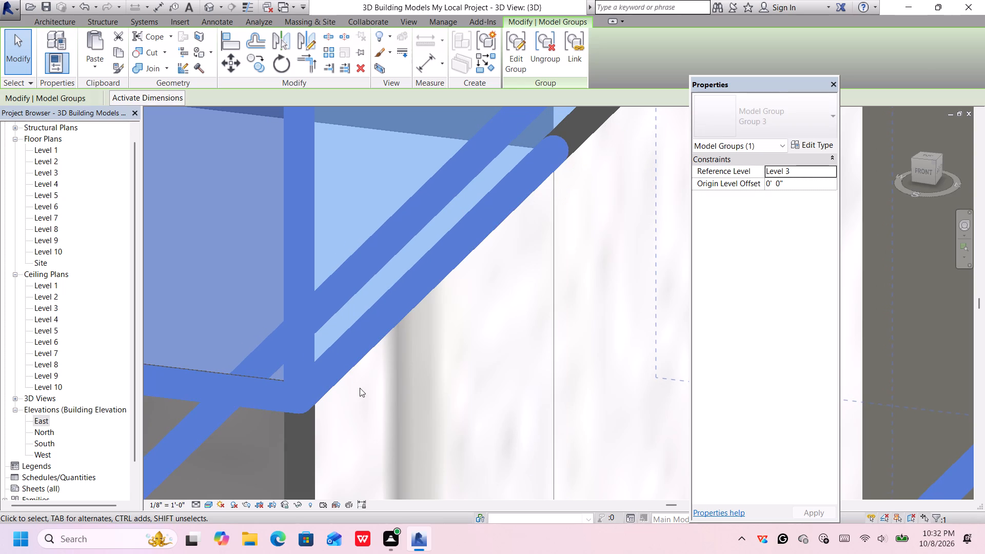
key(Up)
key(Up)
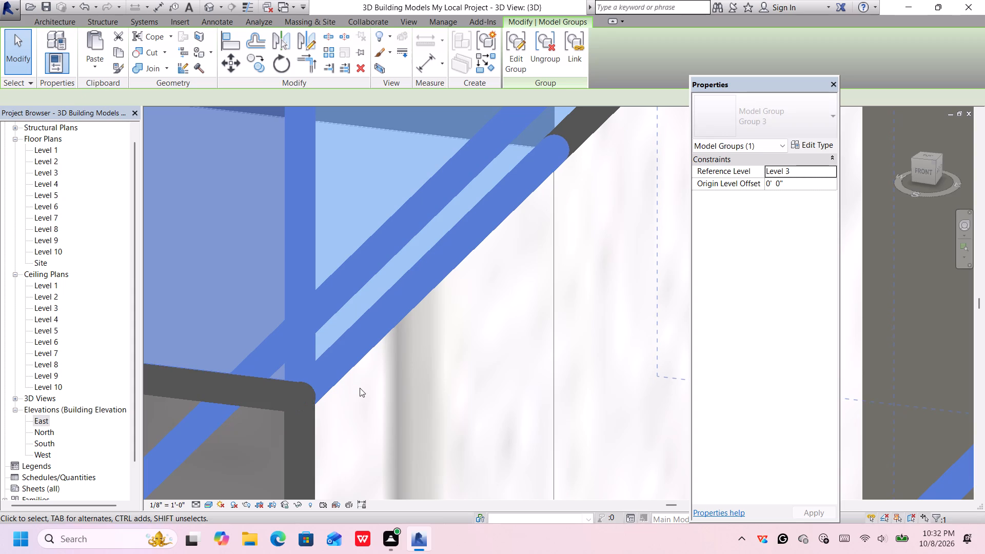
key(Down)
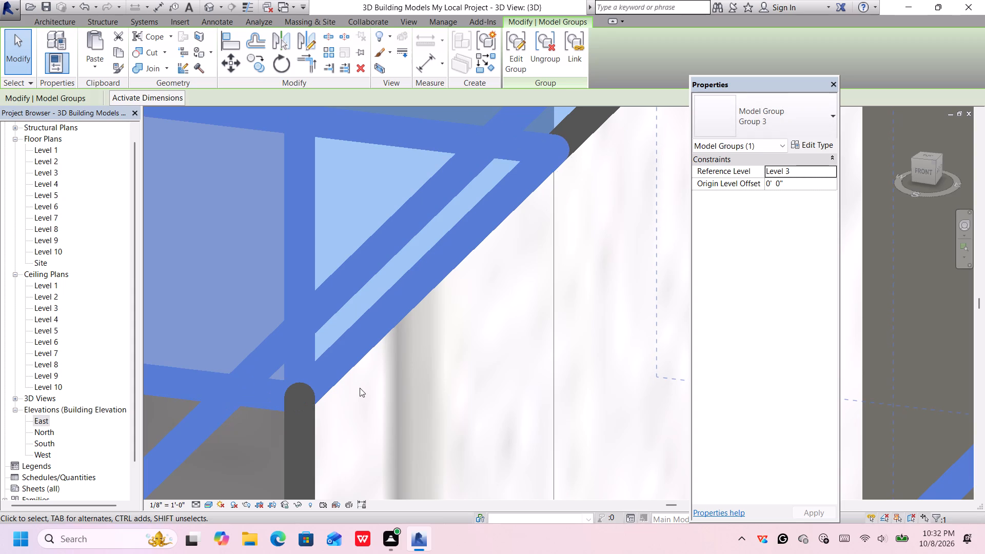
scroll(362, 388, down, 18)
scroll(362, 387, up, 1)
scroll(362, 387, down, 2)
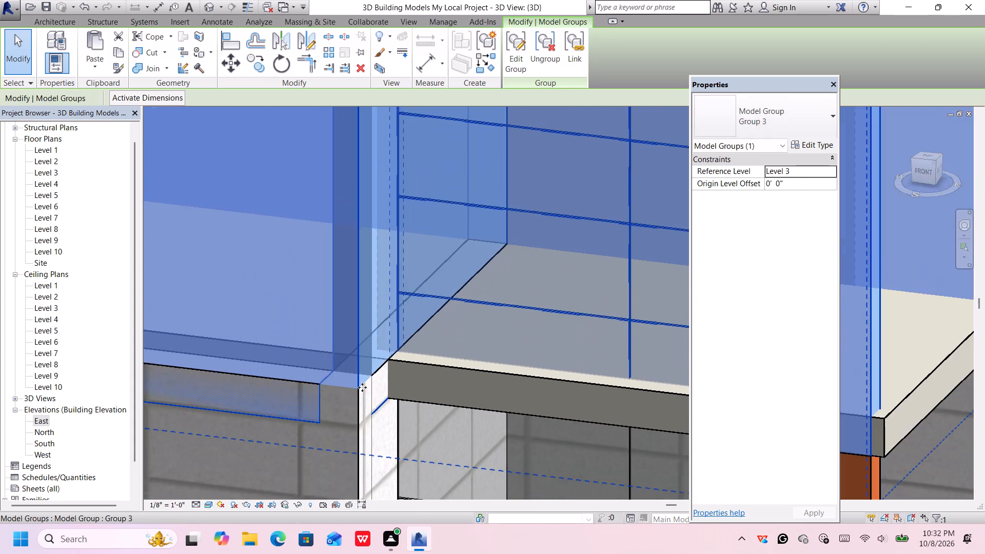
scroll(362, 387, down, 17)
click(562, 263)
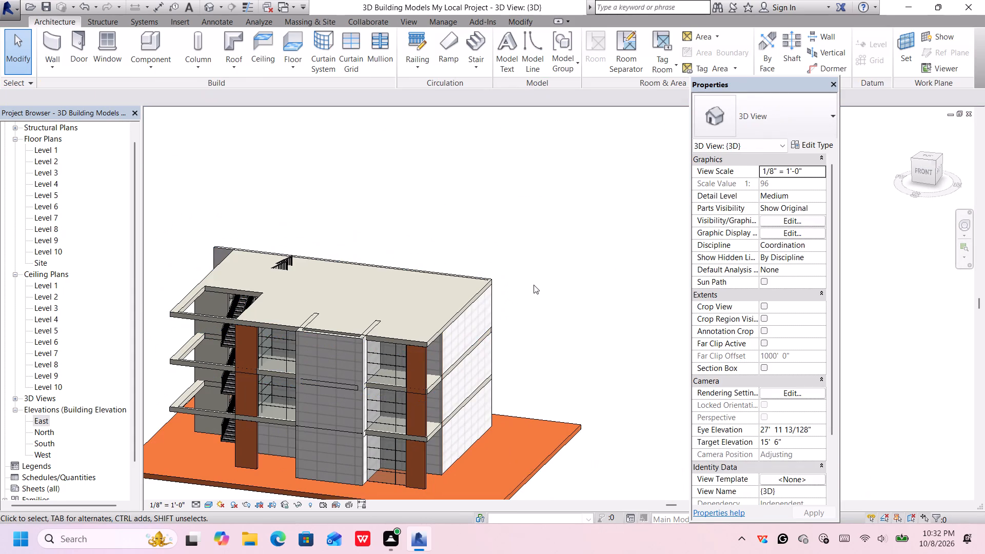
Examine the stacked storeys as a whole and from the front in the 3D view.
scroll(341, 394, down, 2)
middle_drag(342, 394, 355, 362)
scroll(228, 346, up, 2)
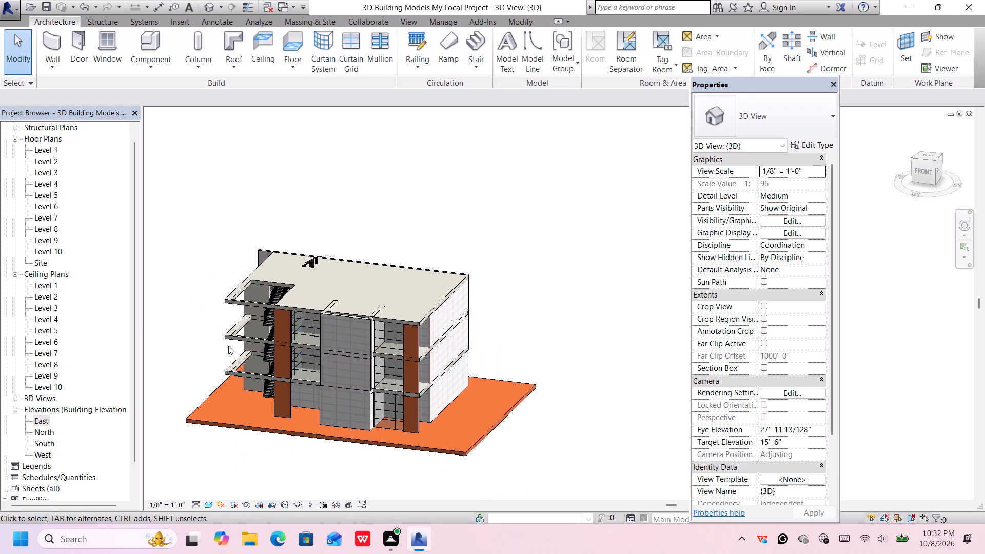
scroll(228, 346, up, 2)
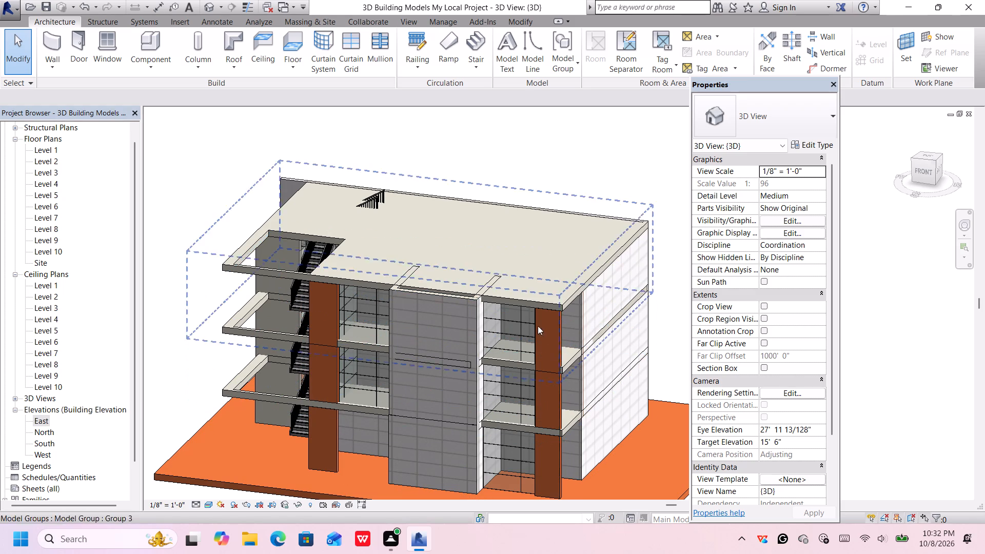
click(923, 163)
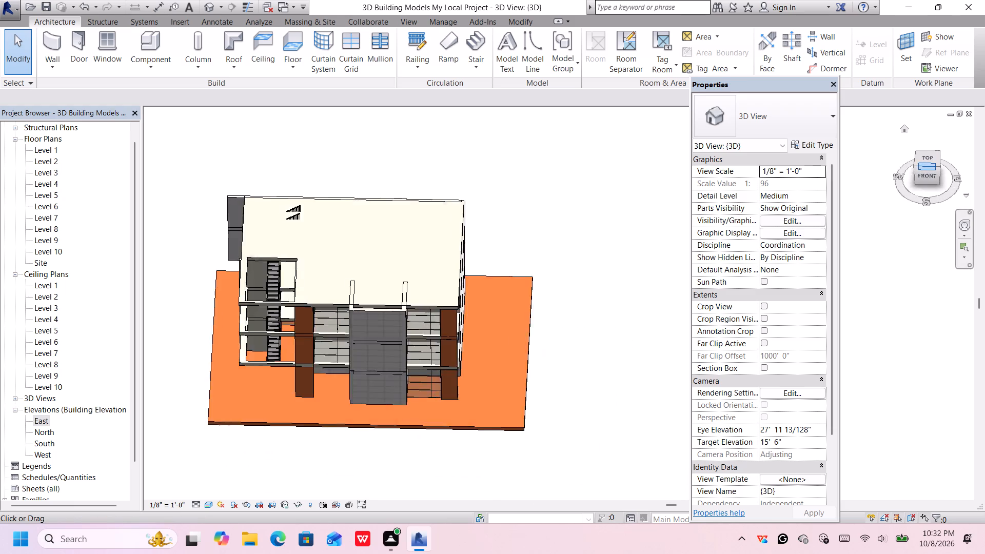
click(929, 176)
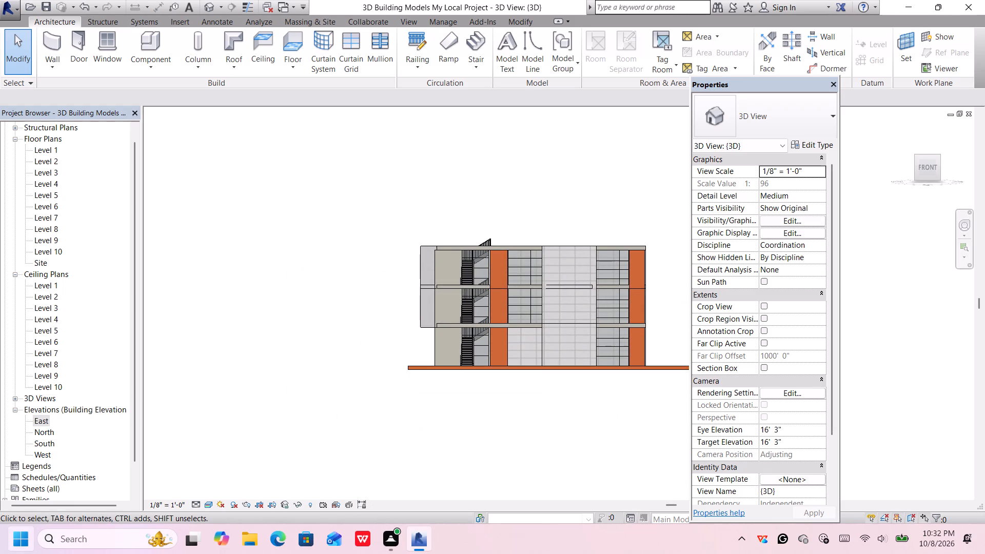
Open the South elevation and copy the Level 3 Group 3 storey to the clipboard.
double_click(53, 444)
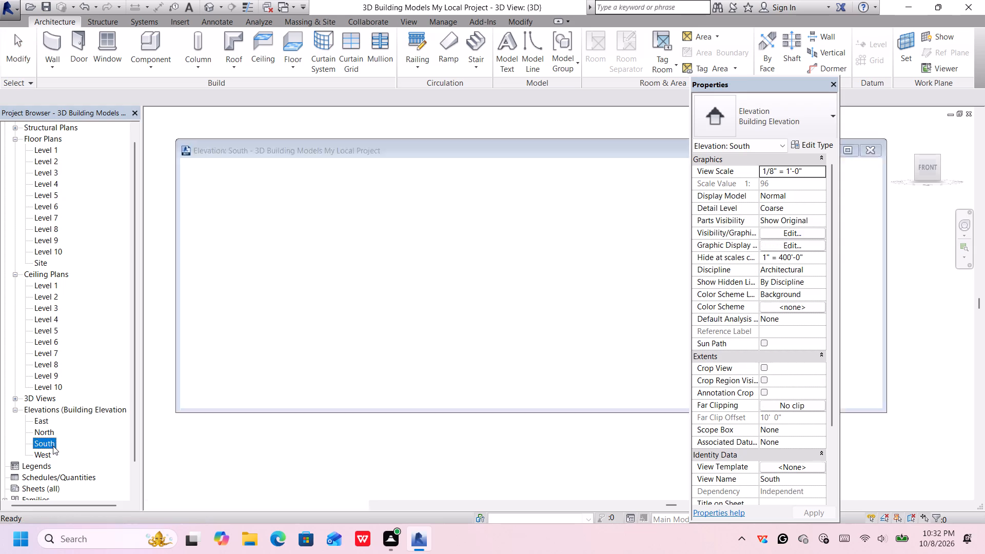
scroll(409, 402, up, 1)
middle_drag(408, 403, 413, 424)
scroll(422, 411, down, 1)
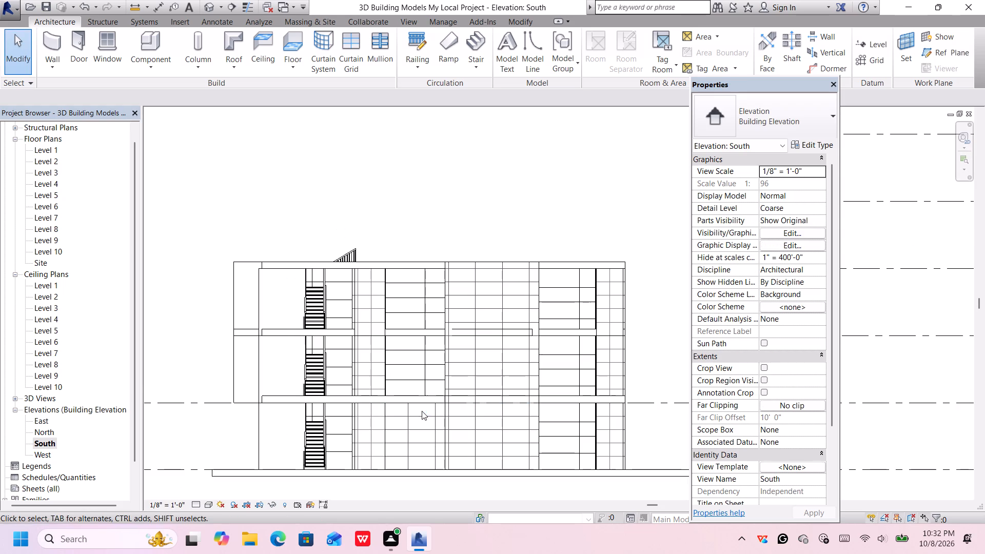
middle_drag(557, 273, 557, 286)
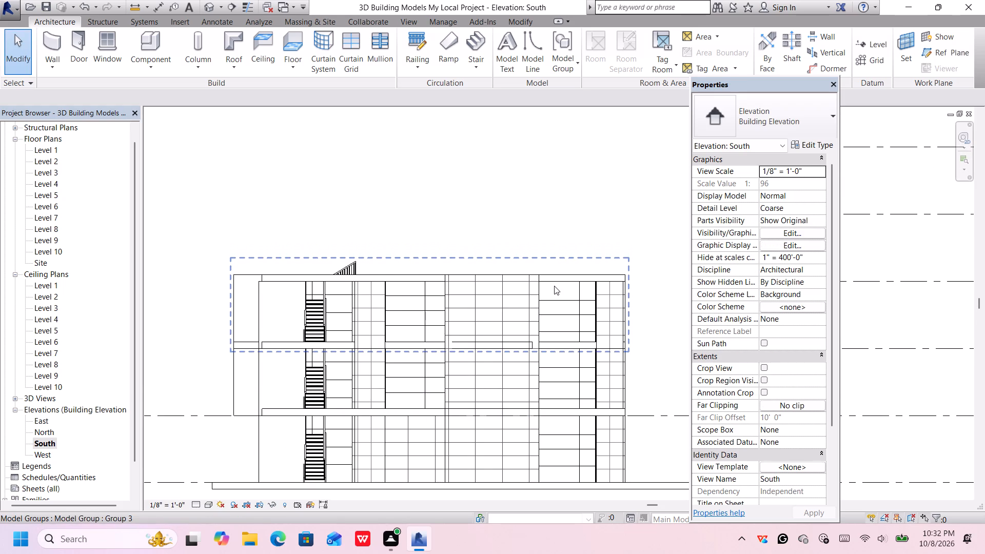
click(554, 285)
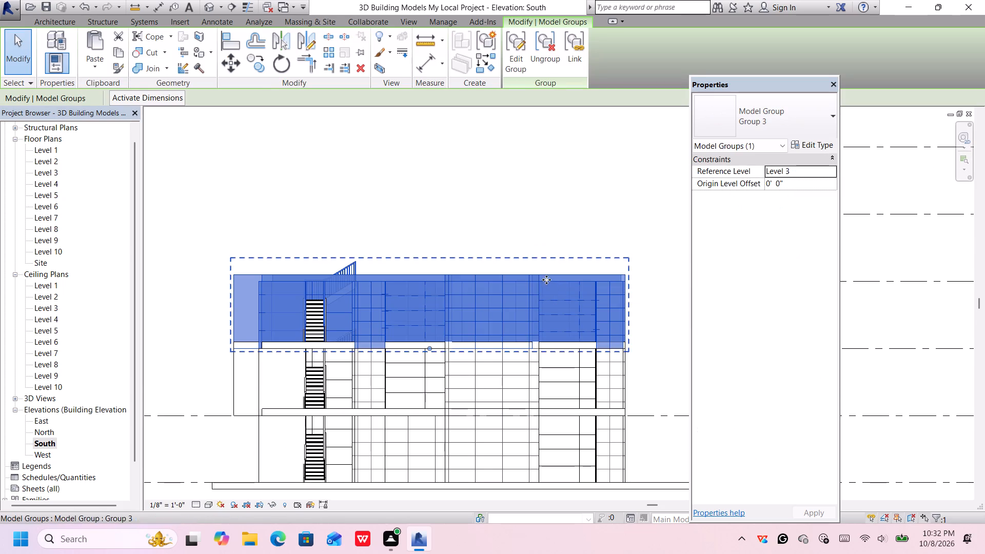
middle_drag(532, 239, 540, 241)
middle_click(540, 241)
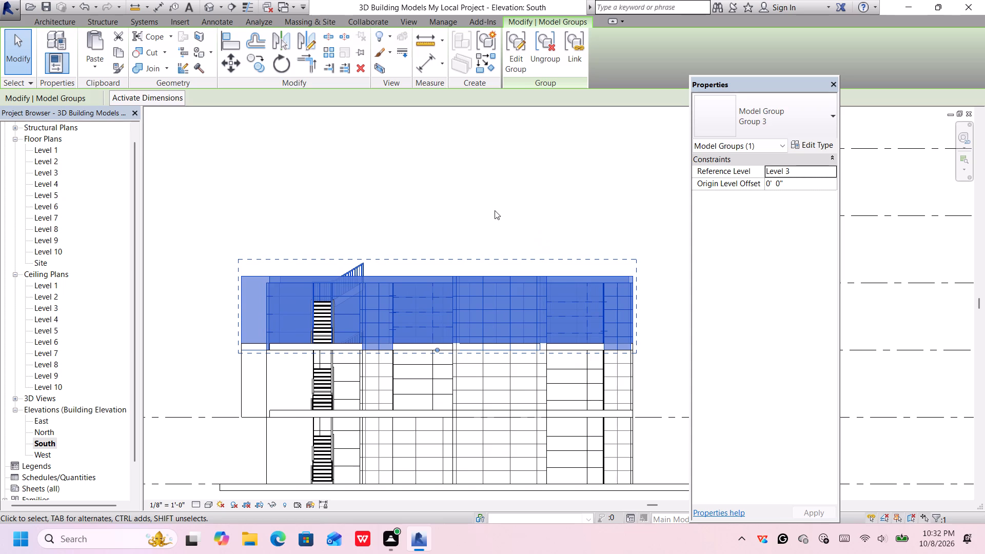
key(ctrl+c)
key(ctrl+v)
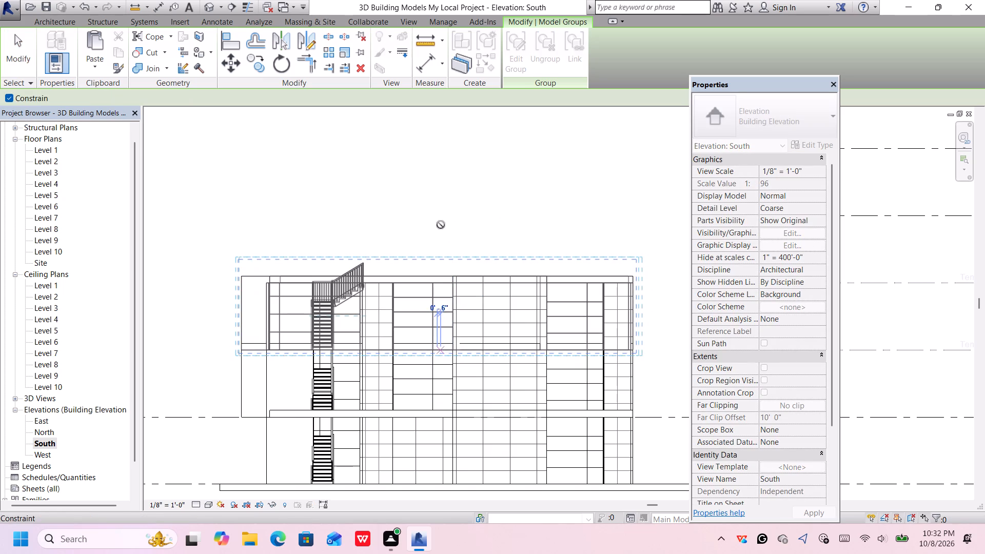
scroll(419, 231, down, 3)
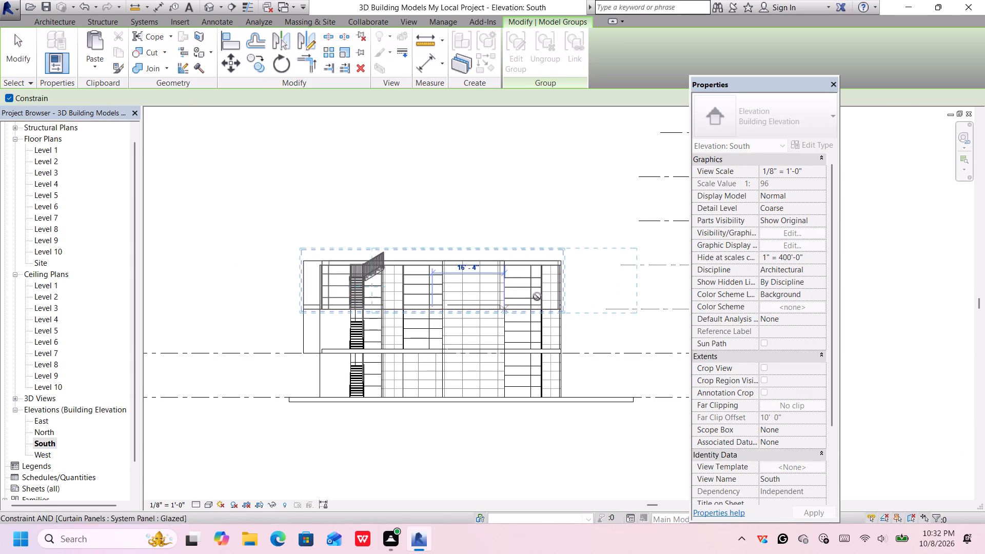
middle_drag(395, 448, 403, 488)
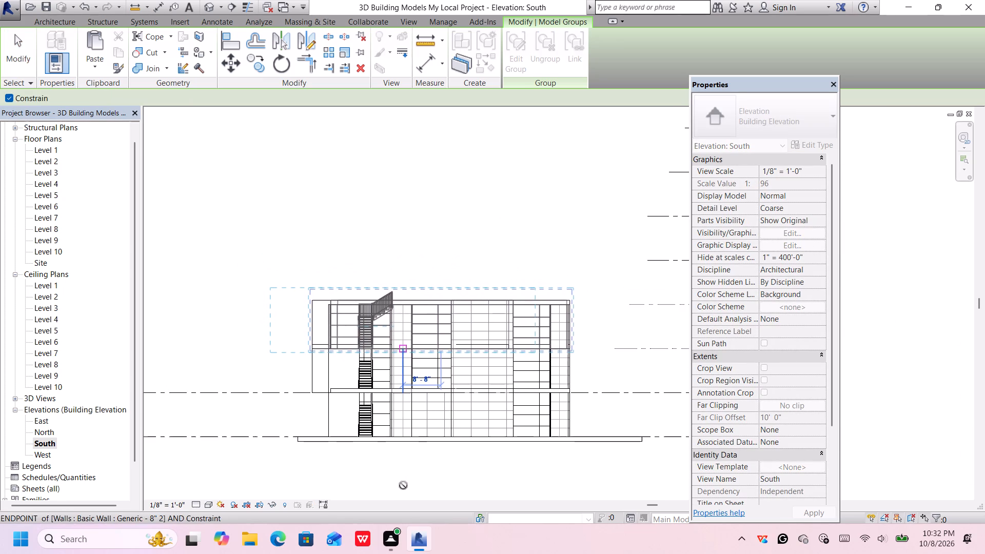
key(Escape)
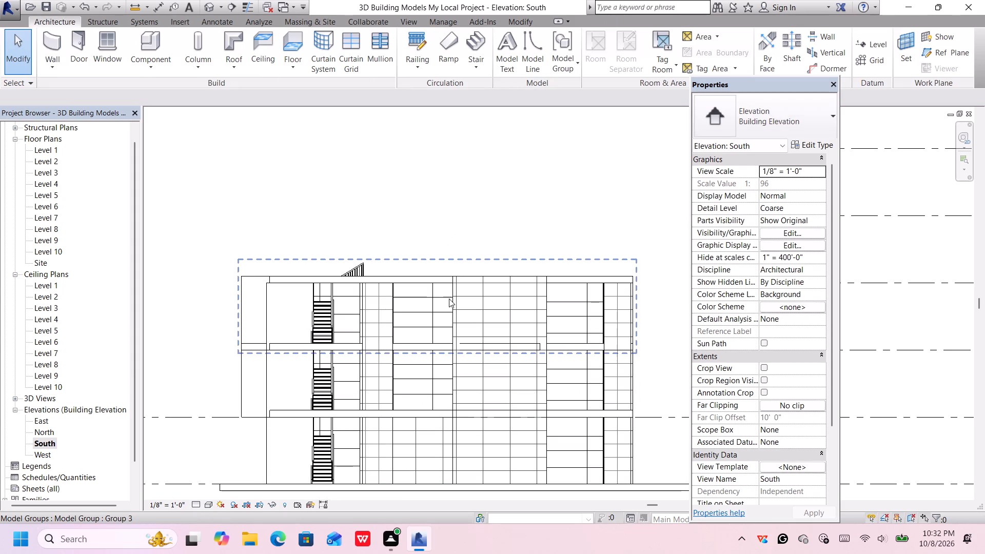
Paste the copied Group 3 storey in the South elevation directly over the existing Level 3 storey and finish the paste.
key(ctrl+v)
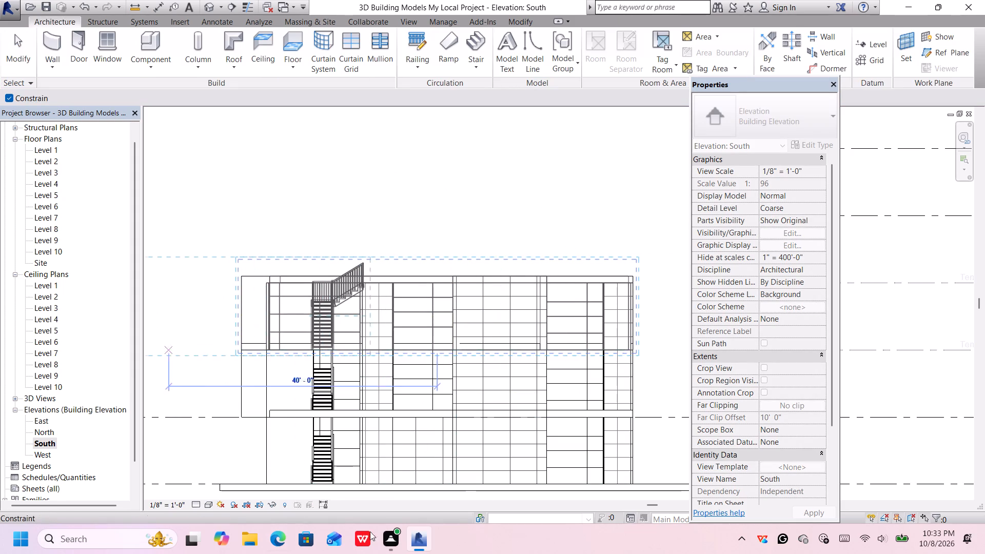
scroll(447, 334, down, 4)
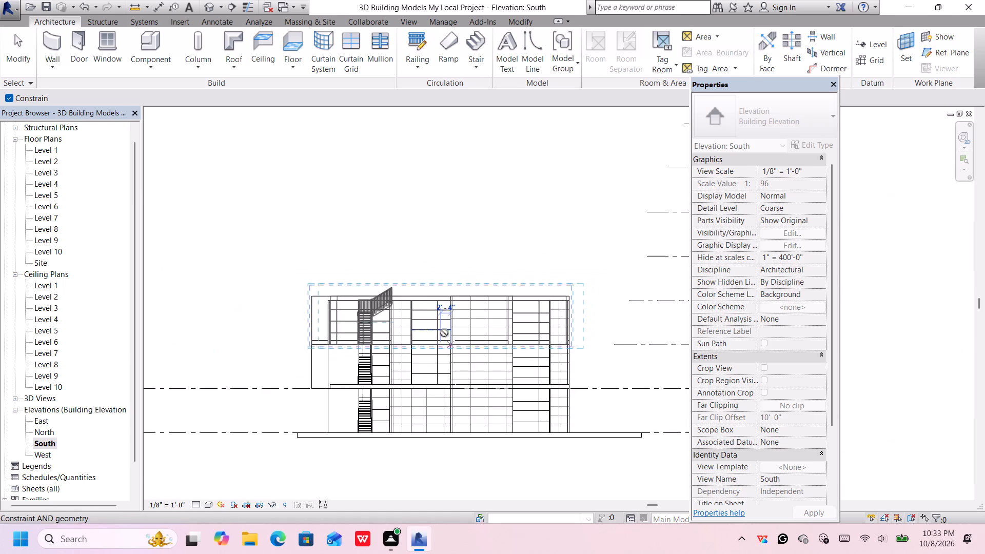
scroll(258, 314, down, 3)
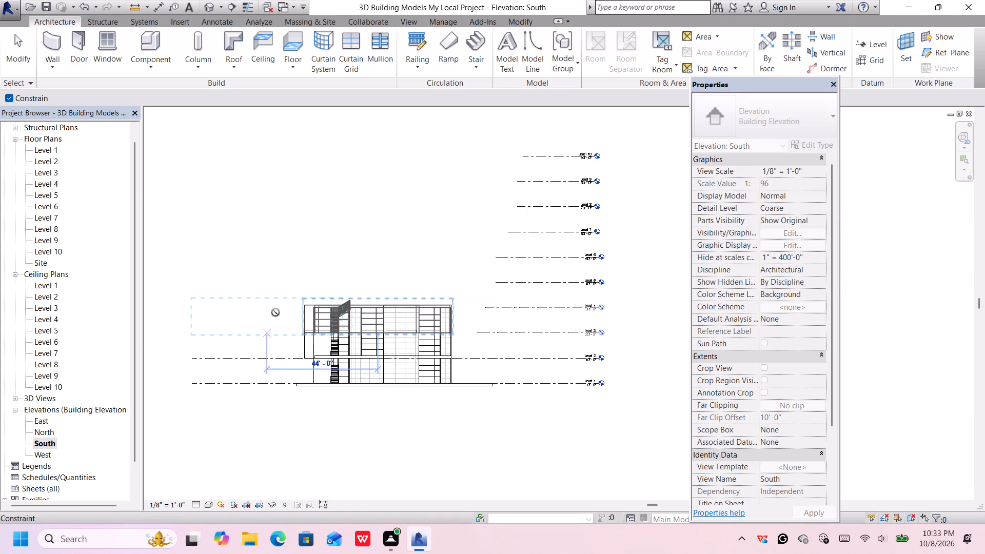
middle_drag(284, 309, 282, 355)
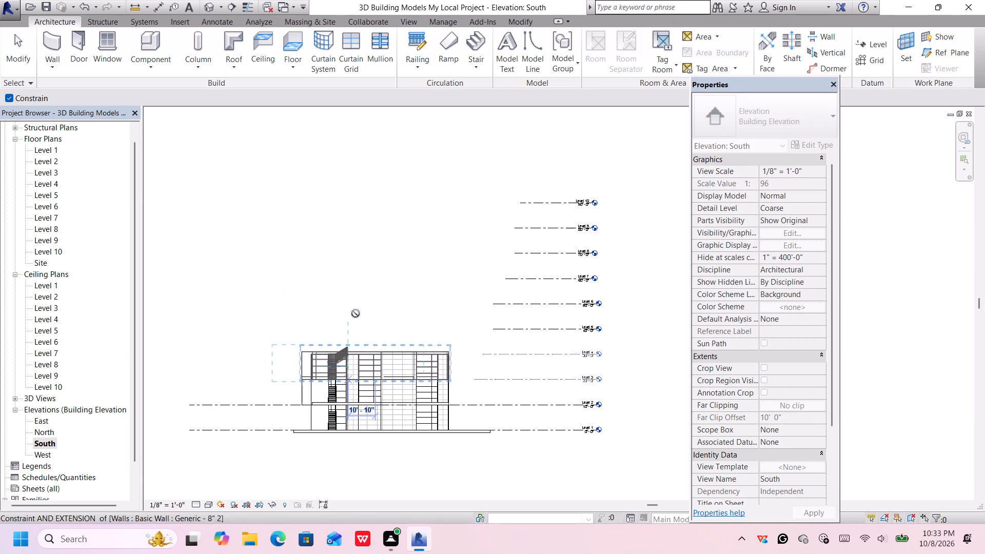
scroll(406, 336, up, 8)
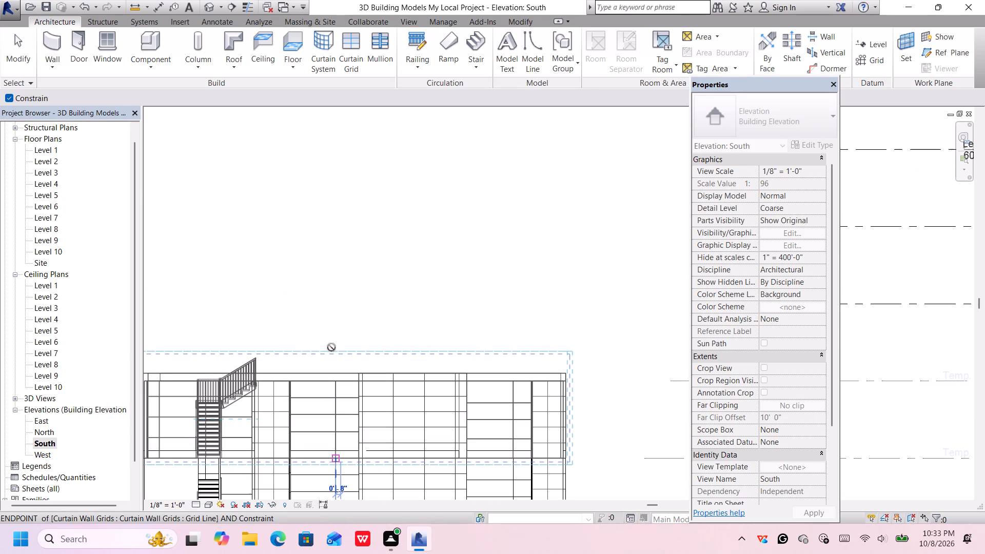
middle_drag(331, 347, 362, 343)
scroll(373, 344, down, 1)
middle_drag(379, 347, 382, 348)
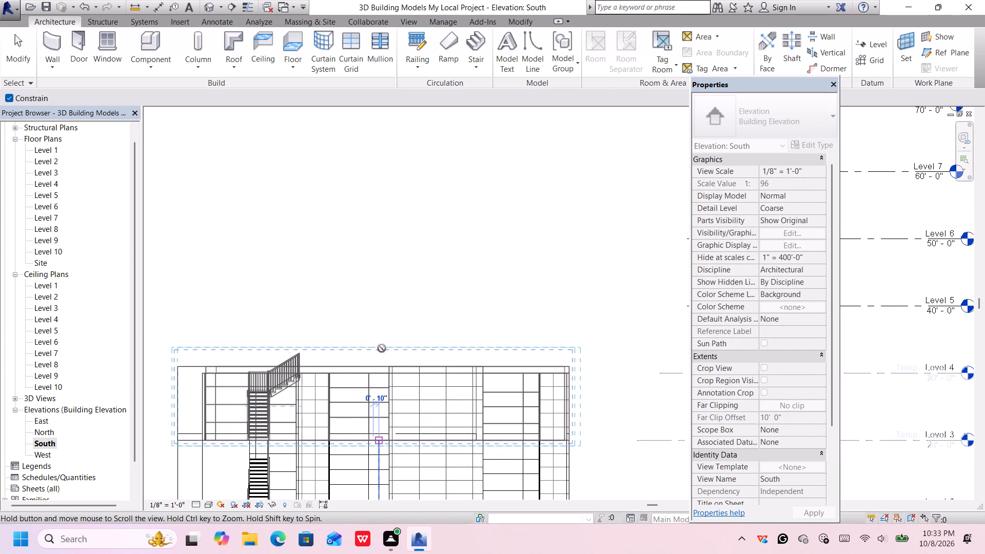
middle_drag(382, 348, 411, 349)
scroll(404, 348, up, 3)
scroll(404, 348, down, 4)
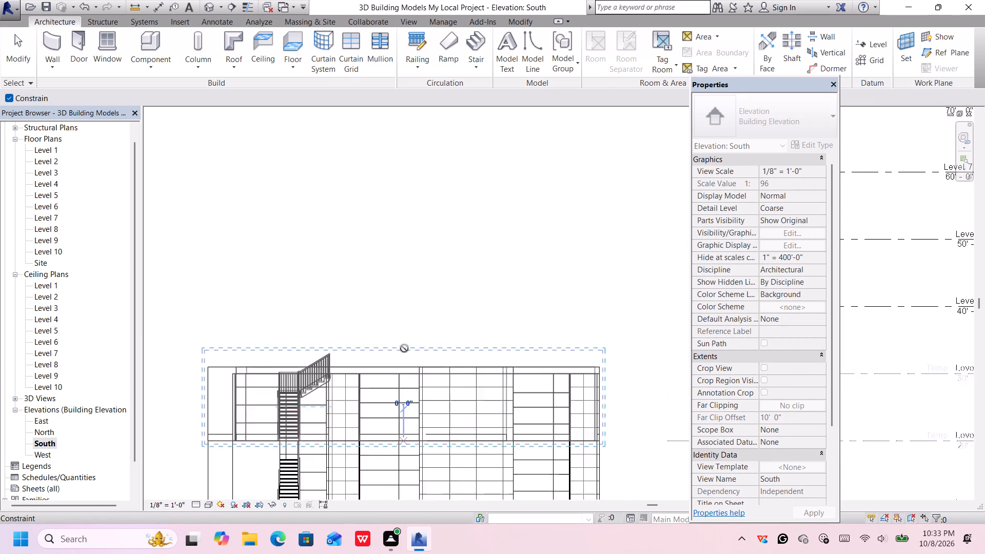
scroll(404, 348, down, 3)
scroll(403, 350, up, 3)
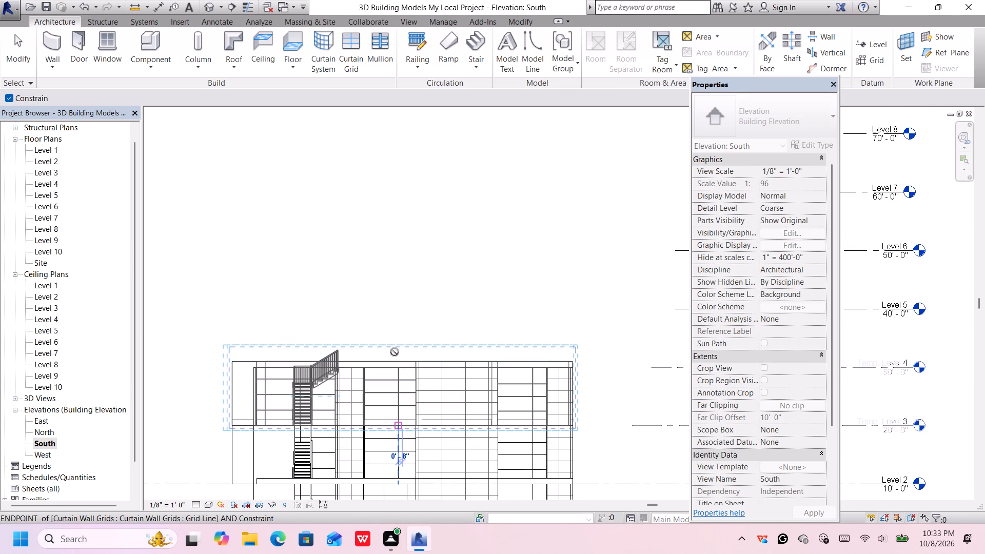
click(394, 352)
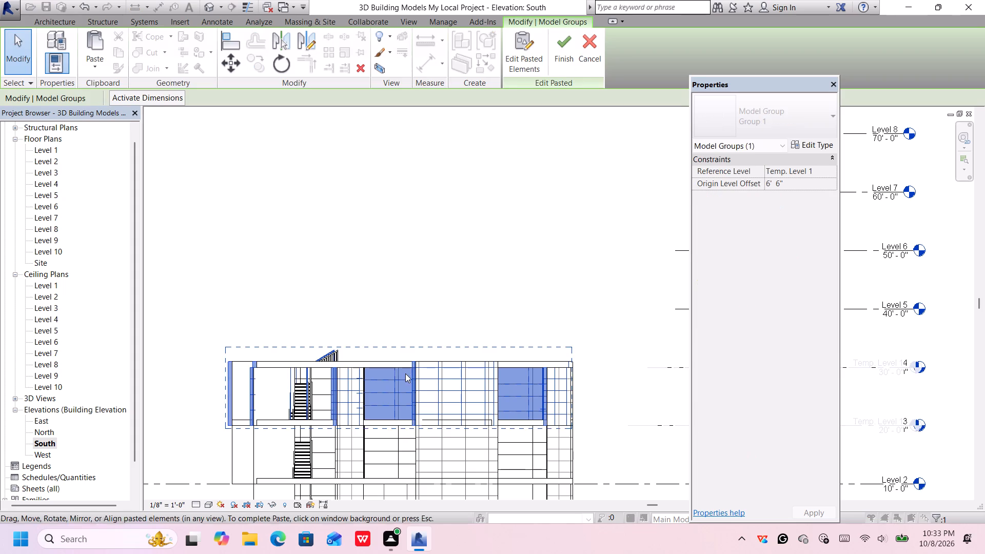
click(406, 348)
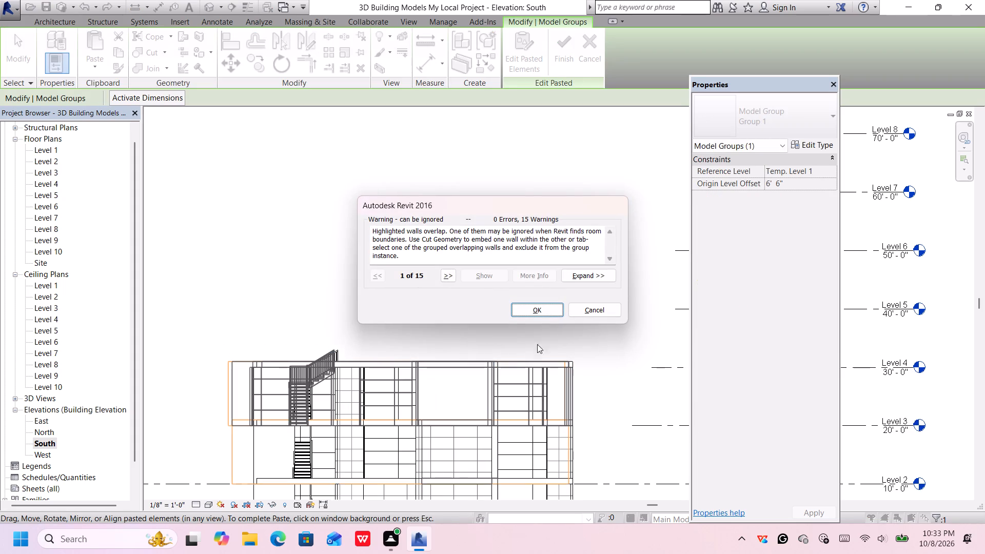
click(546, 308)
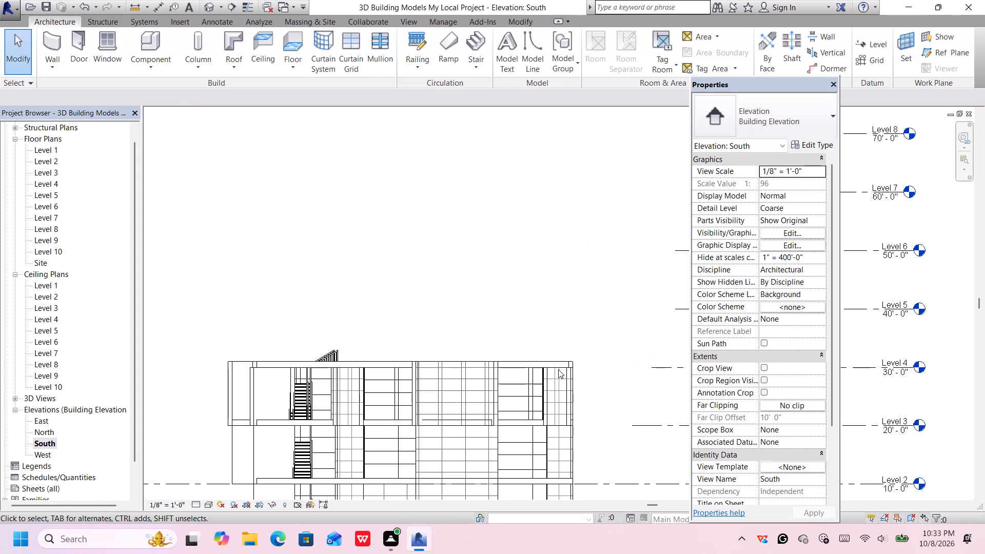
Set the pasted group's reference level to Level 4.
click(558, 369)
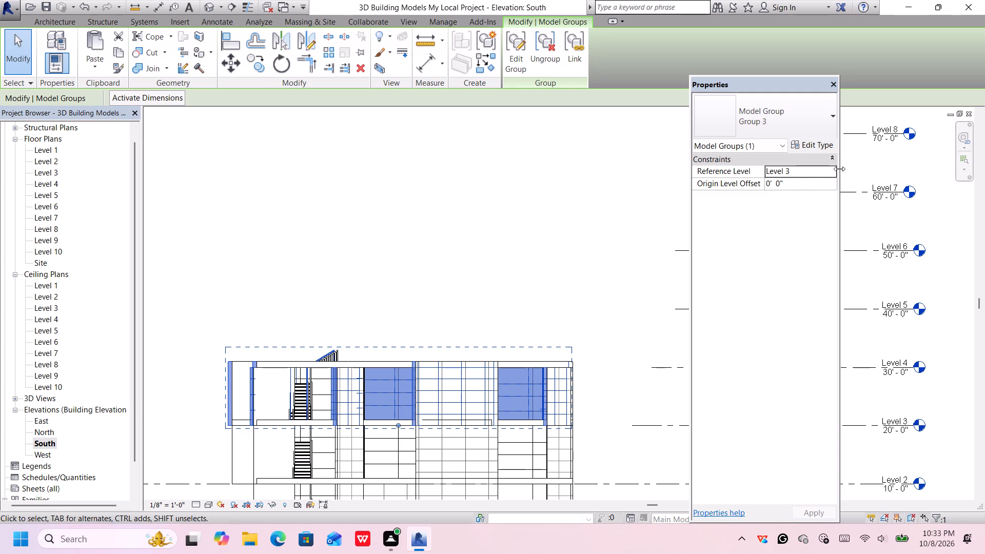
click(829, 173)
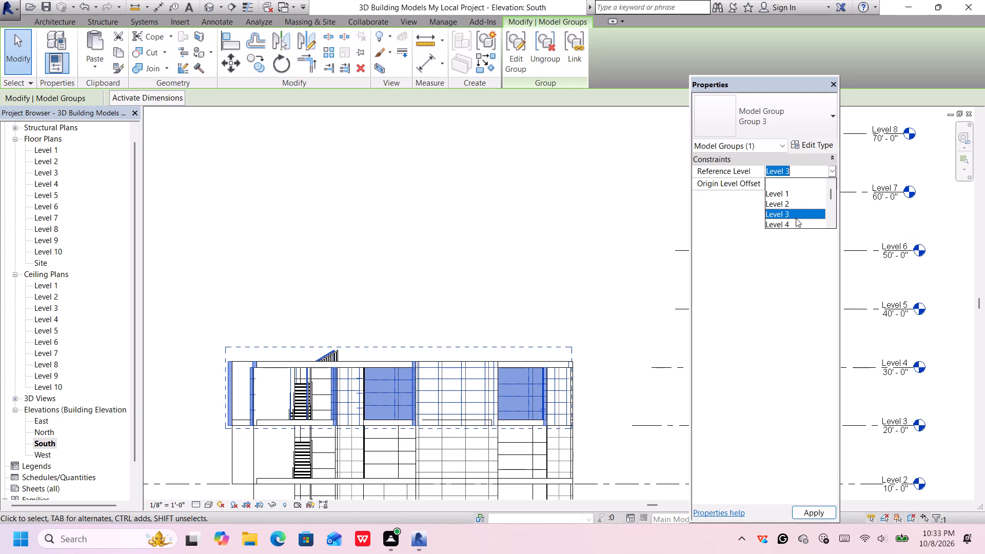
click(795, 222)
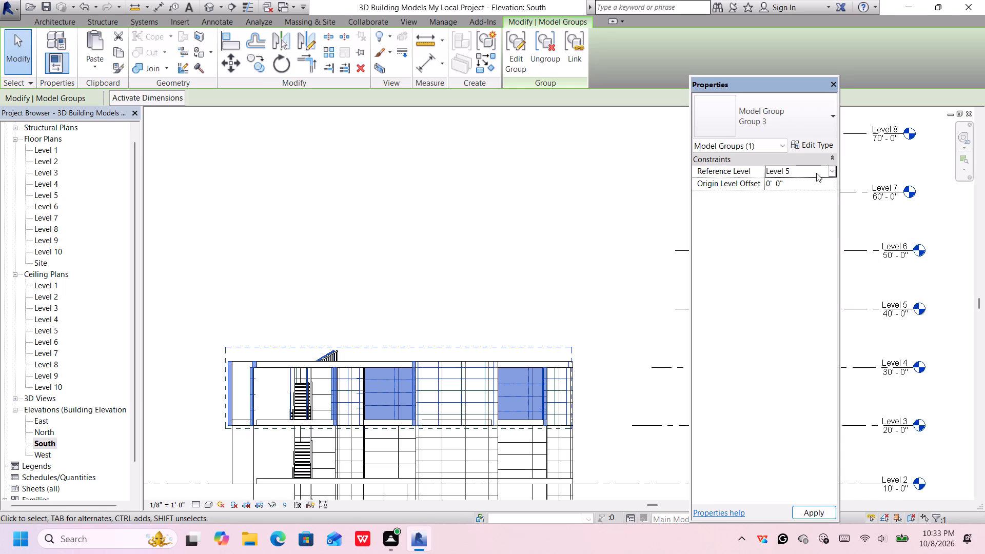
click(816, 173)
click(834, 167)
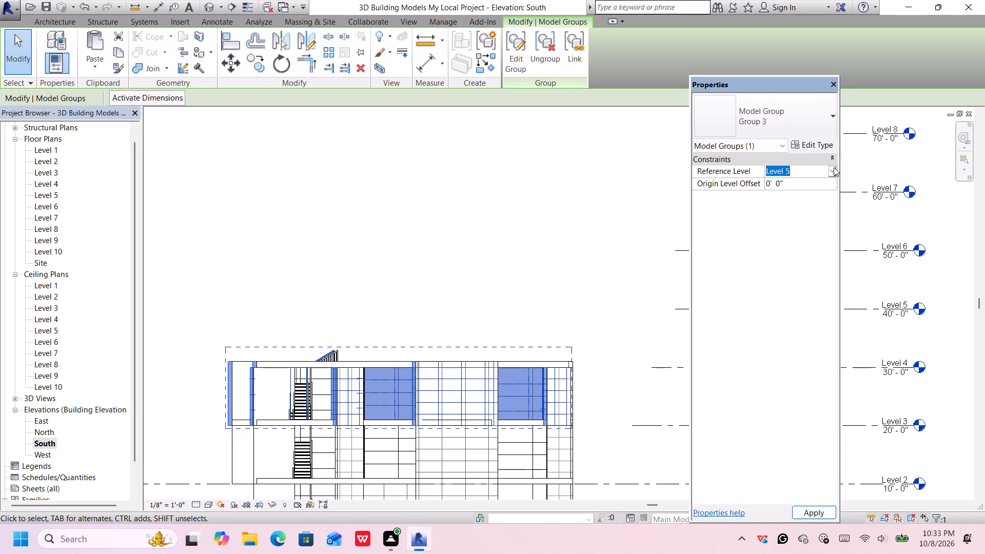
click(800, 206)
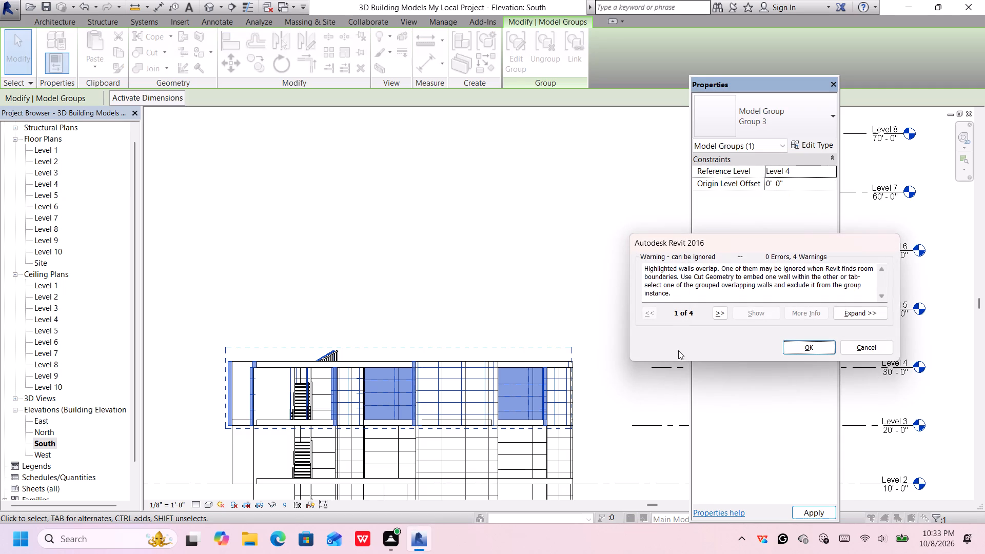
click(814, 345)
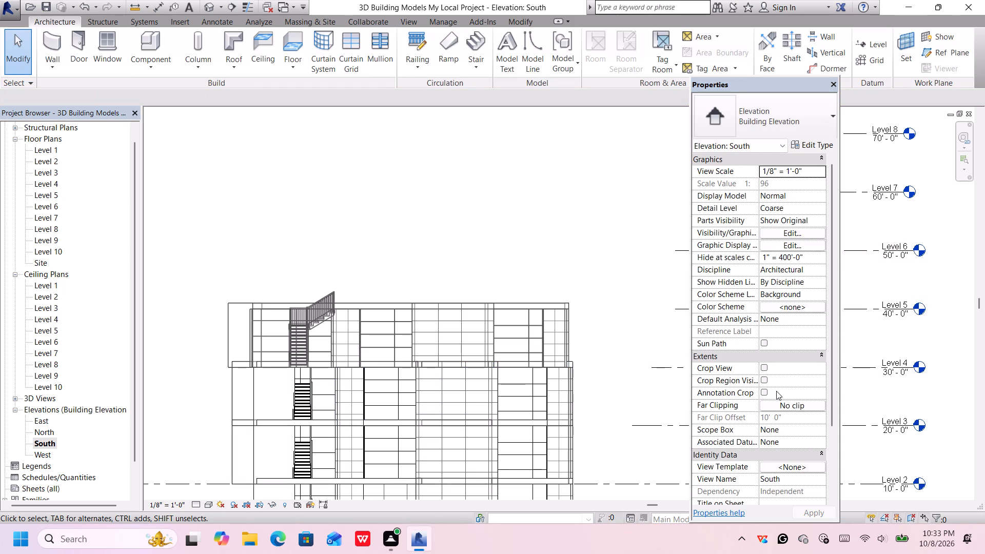
Nudge the Level 4 group roughly east toward the east wall edge of the storey below.
scroll(529, 368, up, 2)
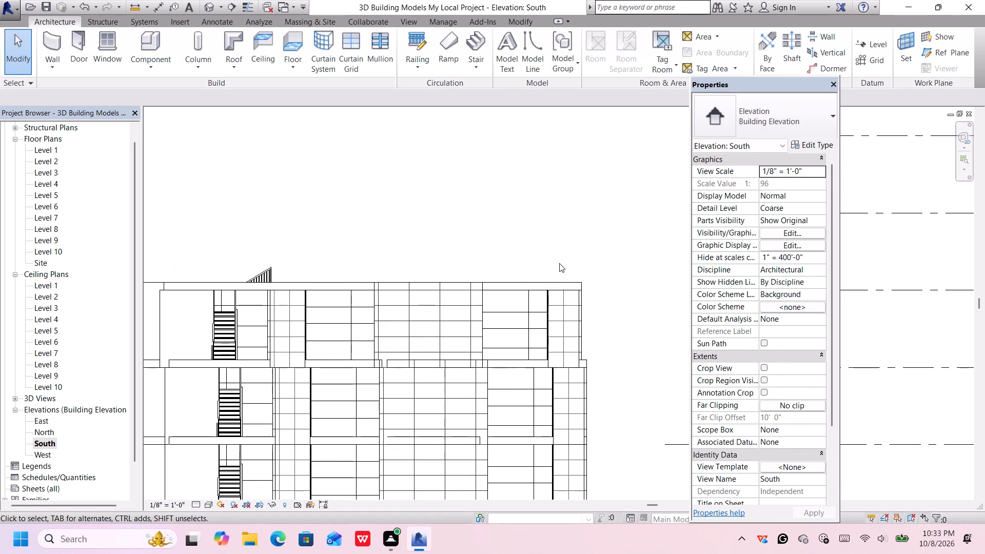
click(566, 285)
scroll(605, 345, up, 2)
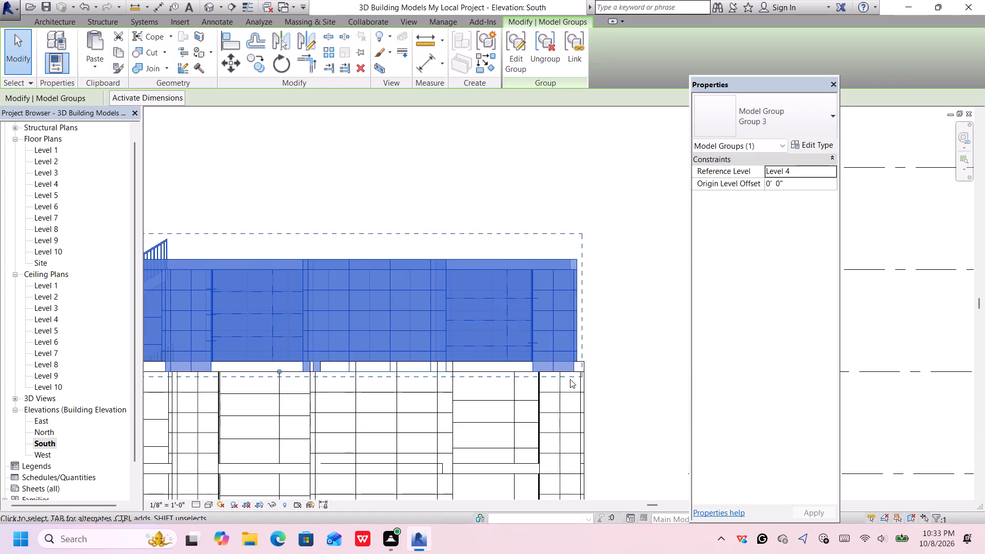
scroll(569, 382, up, 5)
key(Right)
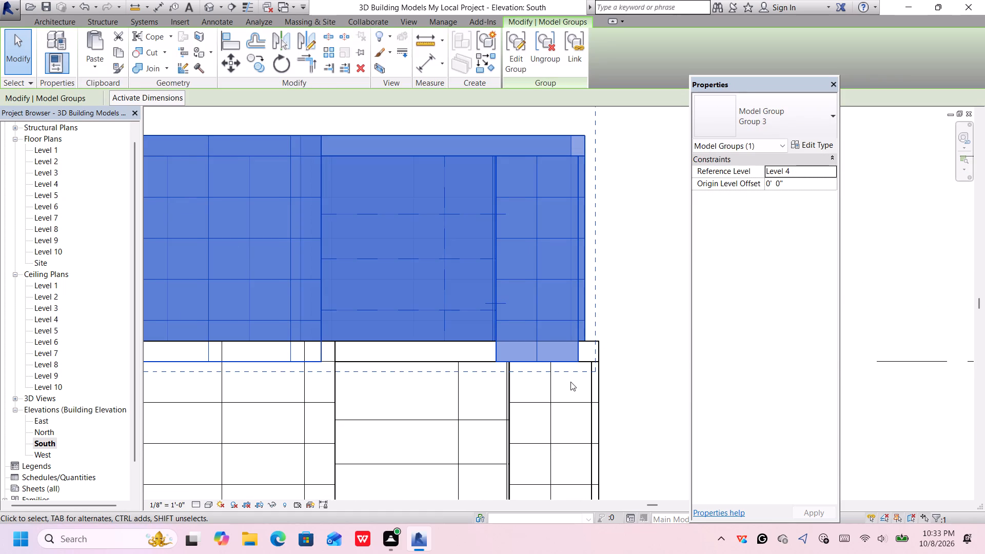
key(Right)
key(Right)
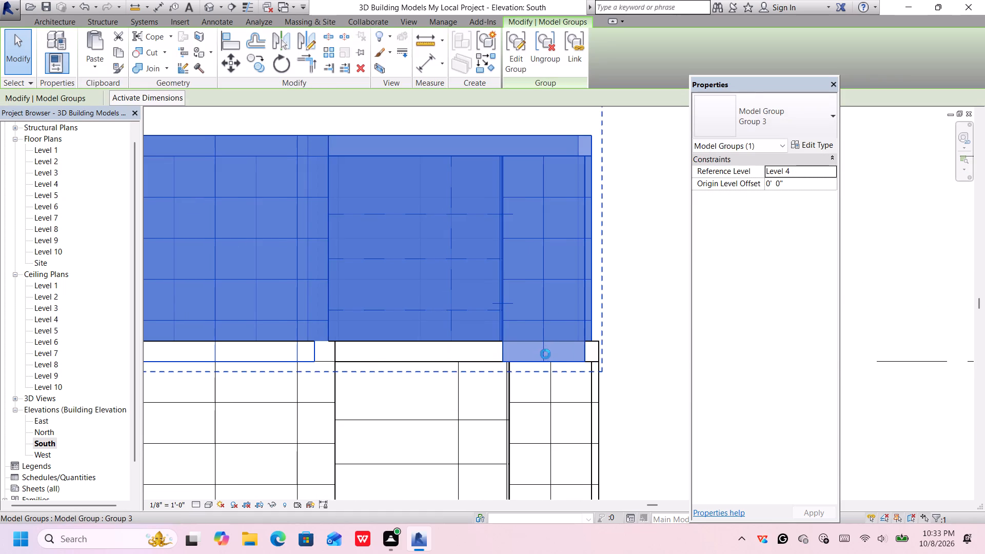
Fine-nudge the Level 4 group east until its east wall edge lines up with the storey below, and clear the selection.
scroll(598, 342, up, 3)
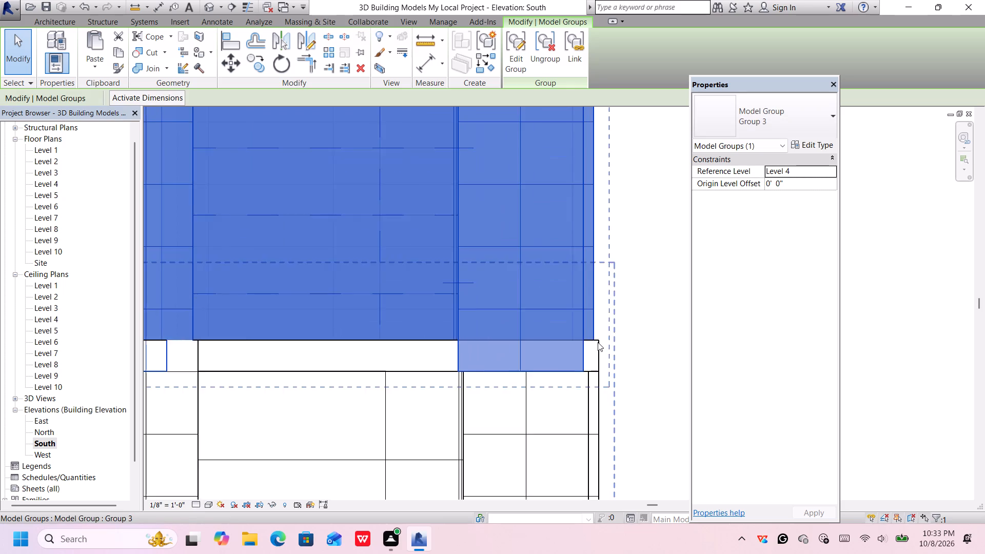
scroll(598, 341, up, 9)
key(Right)
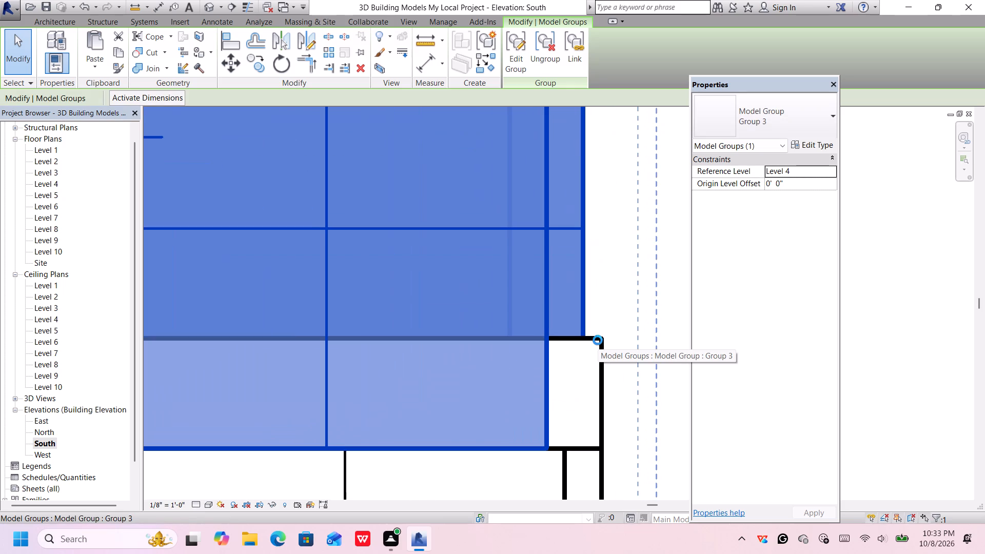
key(Right)
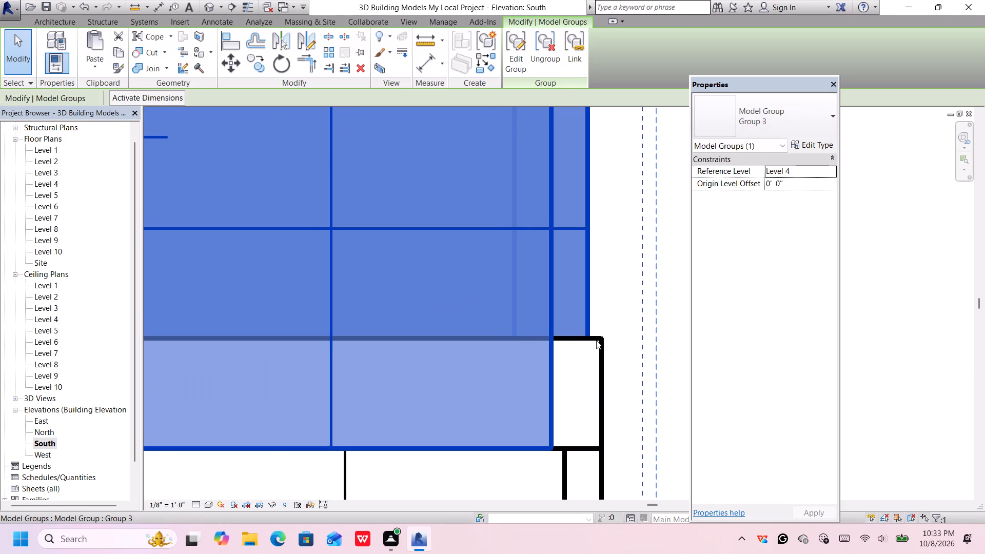
key(Right)
key(Right)
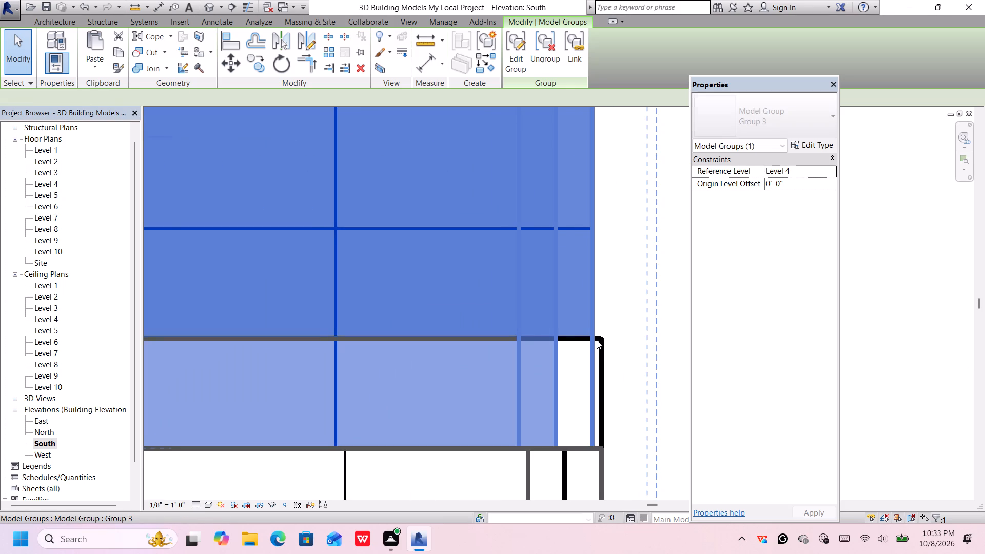
key(Right)
key(Right)
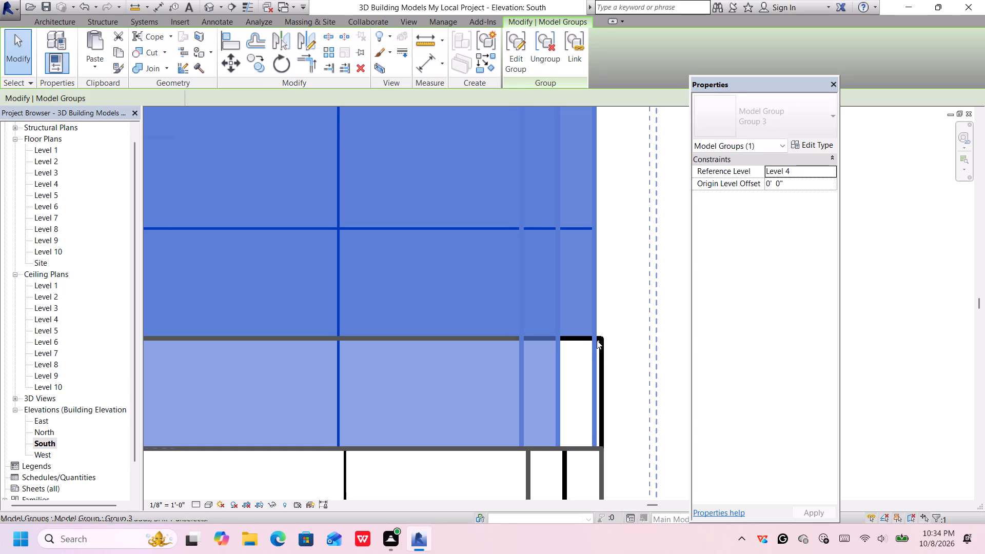
key(Right)
key(Right)
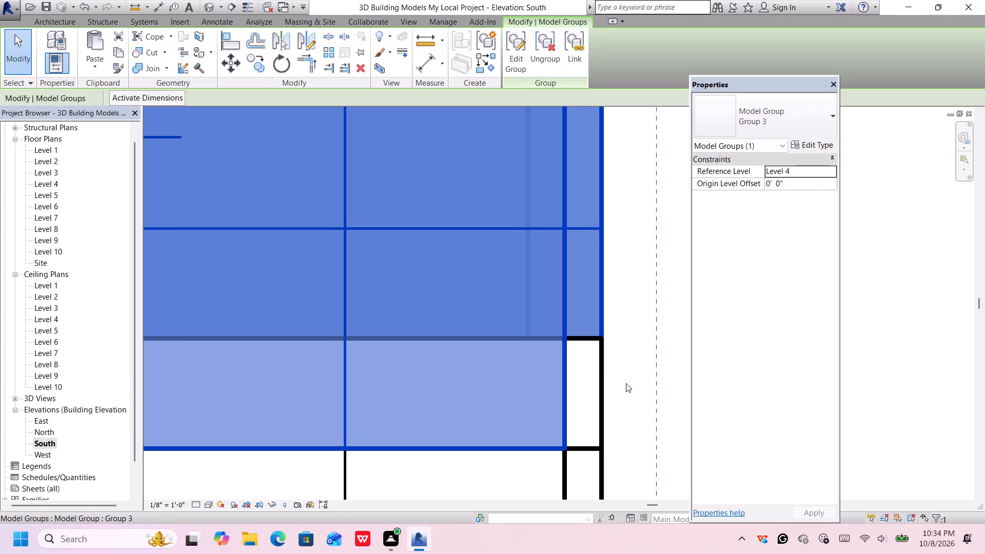
scroll(627, 389, down, 18)
scroll(655, 375, down, 5)
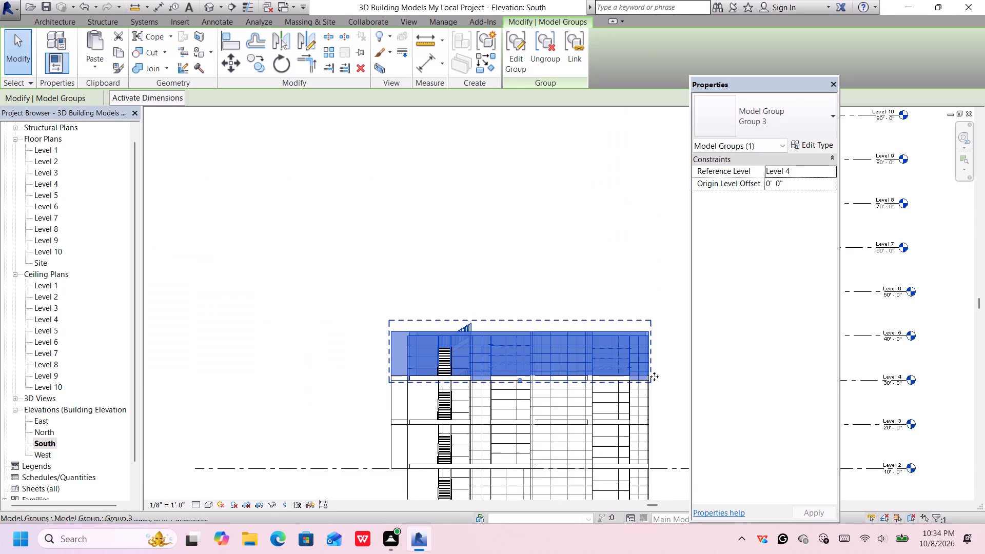
middle_drag(655, 395, 636, 343)
click(636, 239)
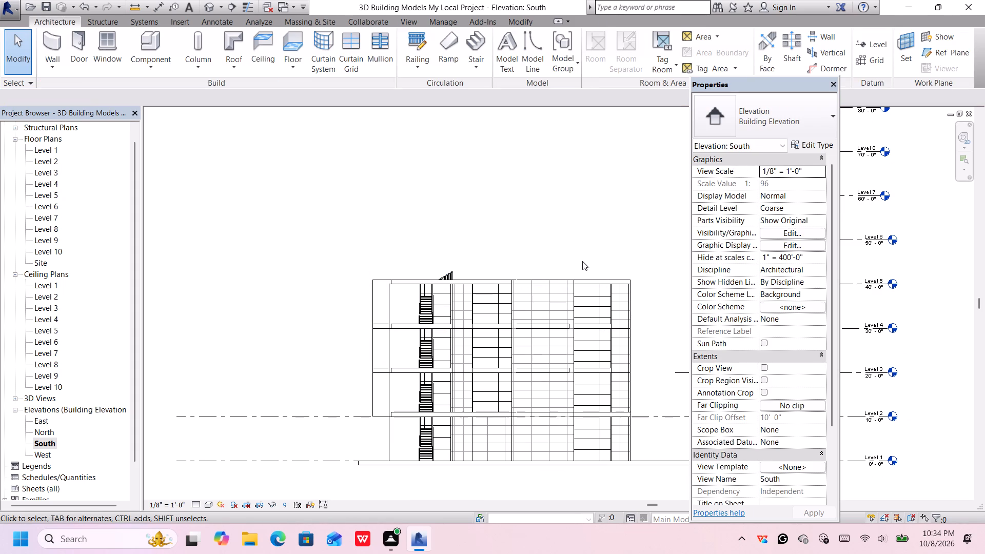
Open the default 3D view and paste the copied Group 3 storey just above the top storey of the building.
middle_drag(582, 266, 587, 285)
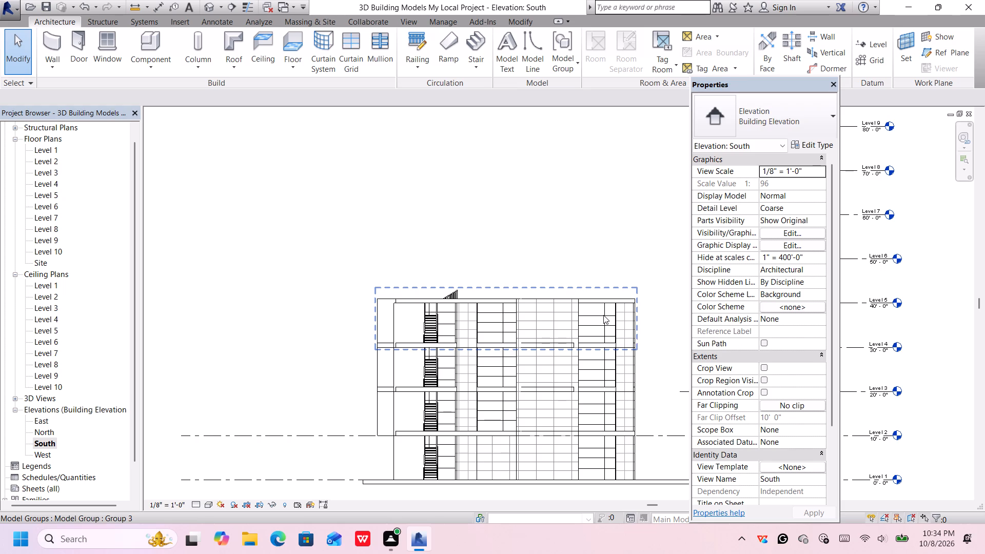
middle_drag(620, 294, 623, 330)
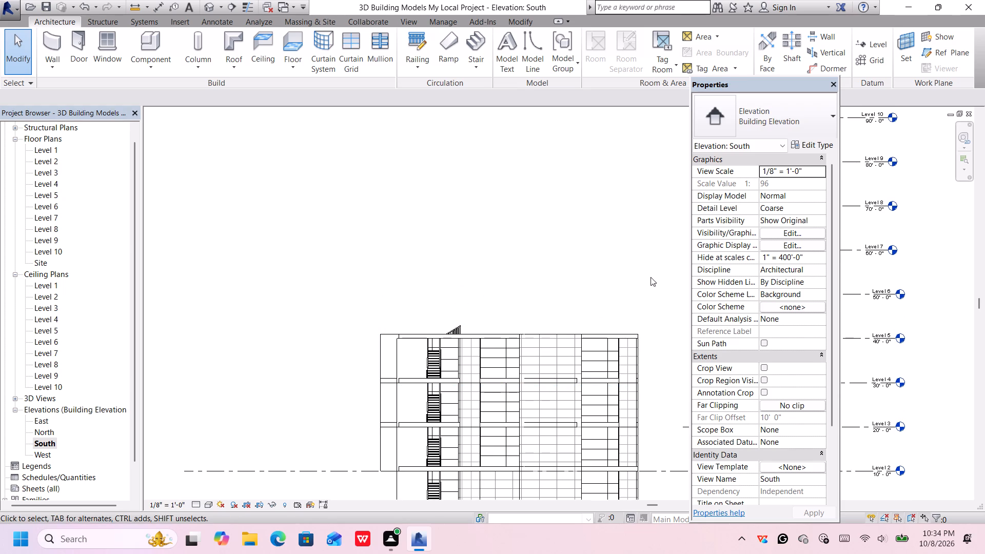
middle_drag(632, 339, 617, 303)
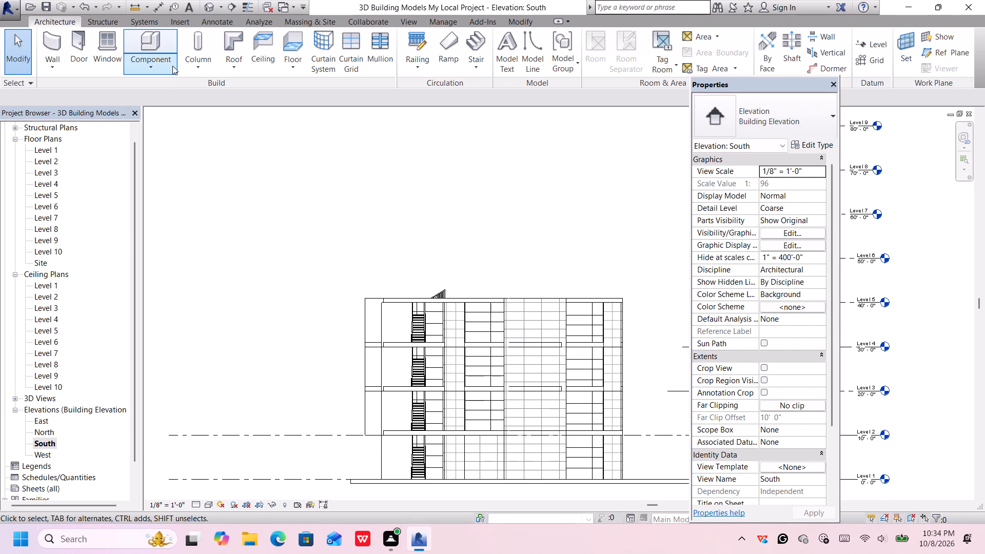
click(210, 6)
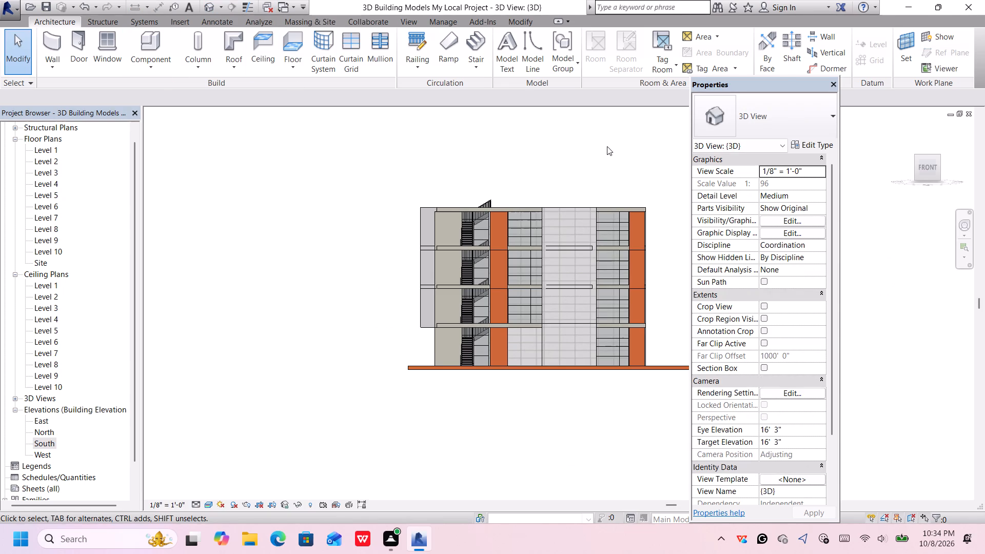
middle_drag(620, 159, 483, 206)
middle_drag(503, 222, 564, 233)
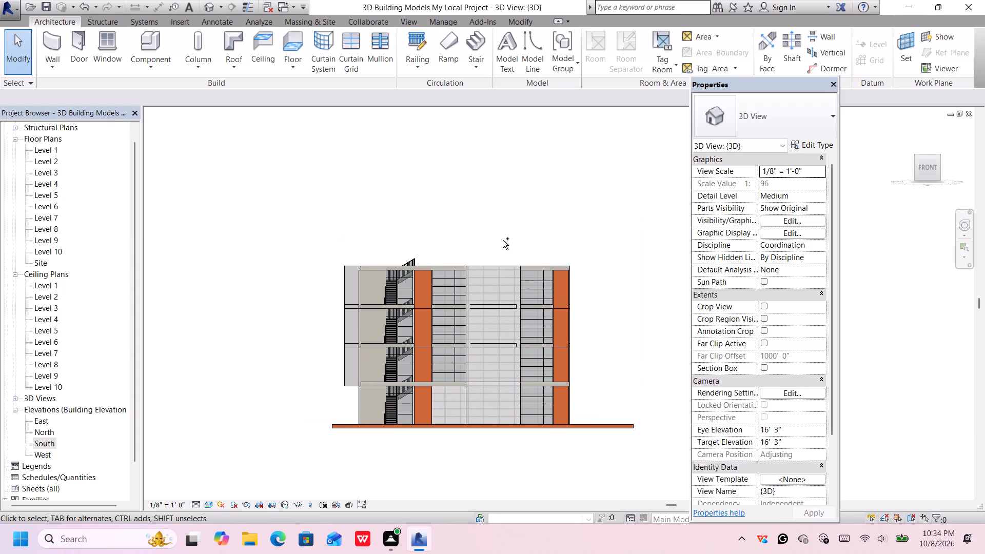
key(ctrl+v)
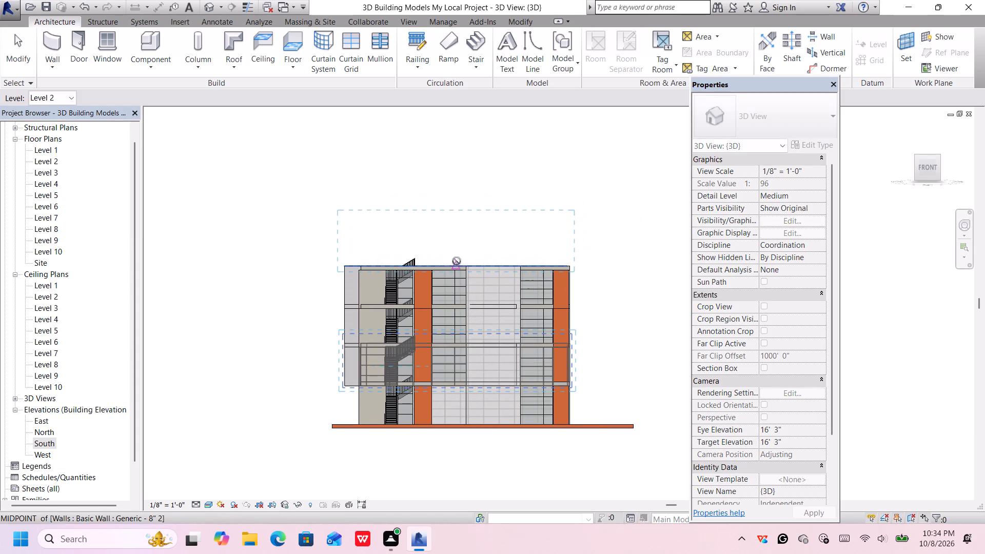
ctrl+scroll(457, 260, up, 5)
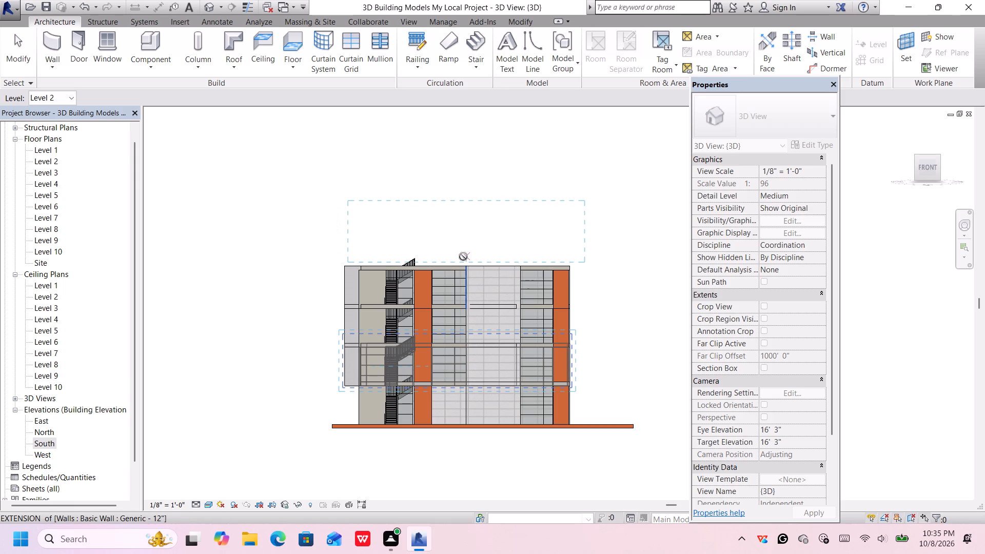
ctrl+click(463, 256)
Try to lower the pasted storey toward the roof slab below and finish the paste.
ctrl+scroll(484, 217, up, 3)
key(ctrl+Down)
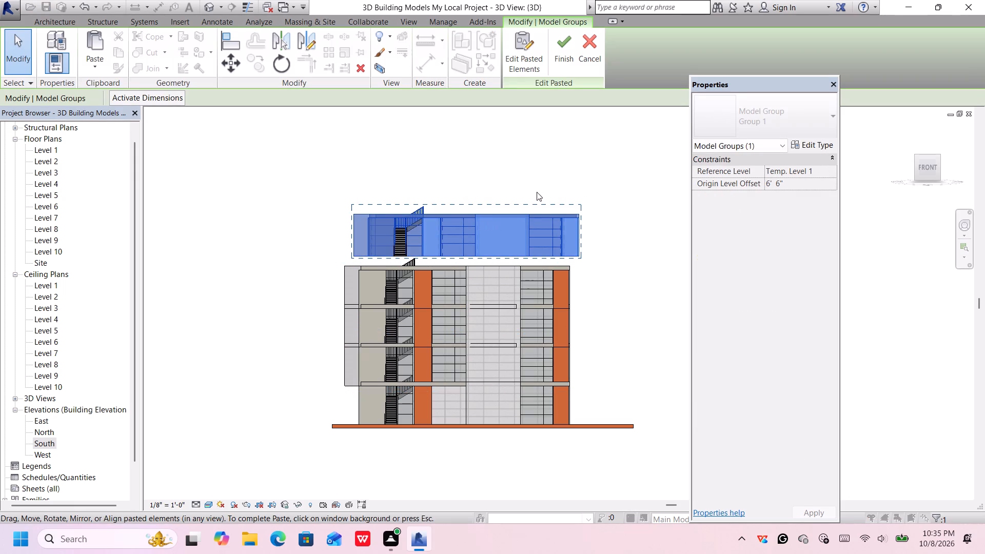
key(Down)
key(Down)
key(Down)
key(Down)
key(Down)
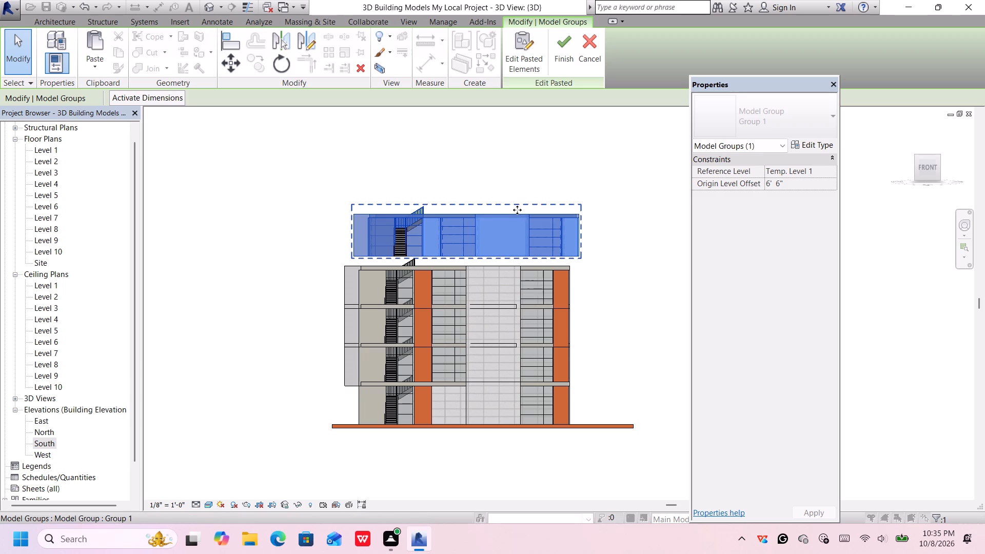
middle_drag(509, 215, 516, 224)
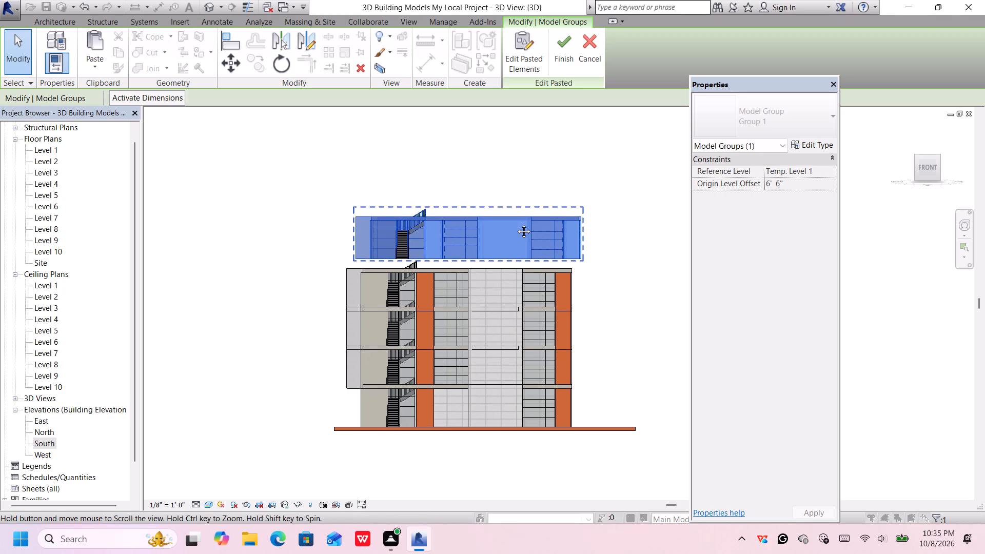
middle_drag(516, 224, 529, 241)
scroll(510, 265, up, 5)
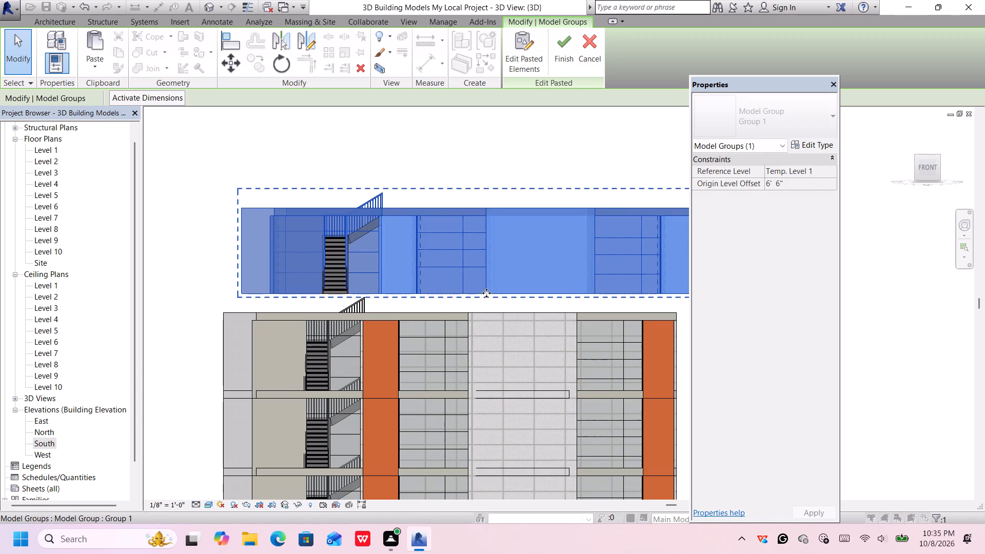
drag(486, 292, 481, 307)
drag(483, 301, 485, 317)
click(490, 264)
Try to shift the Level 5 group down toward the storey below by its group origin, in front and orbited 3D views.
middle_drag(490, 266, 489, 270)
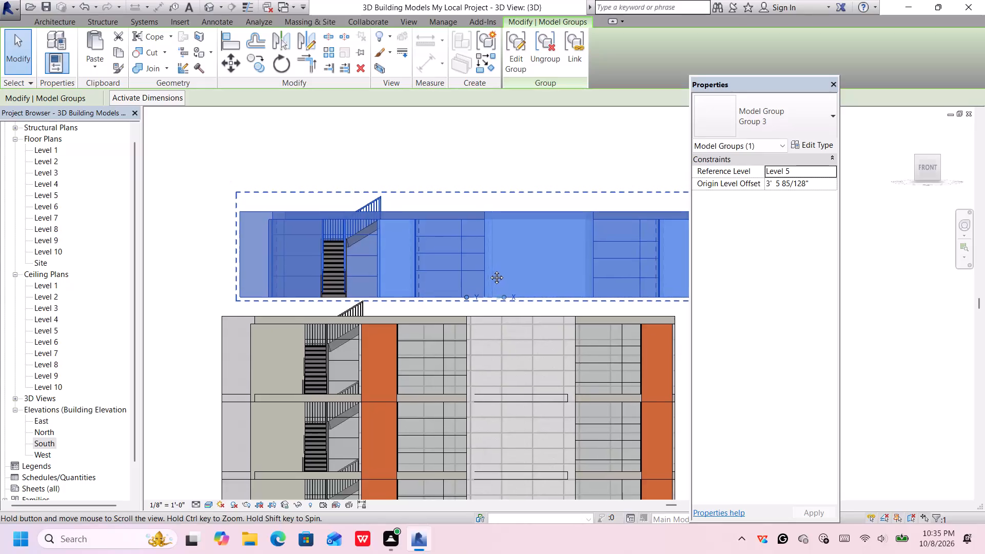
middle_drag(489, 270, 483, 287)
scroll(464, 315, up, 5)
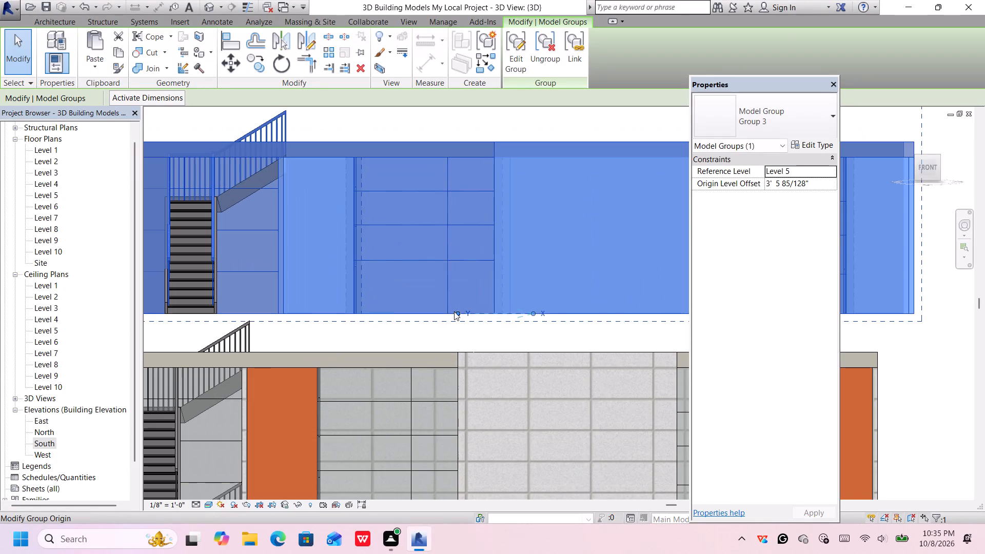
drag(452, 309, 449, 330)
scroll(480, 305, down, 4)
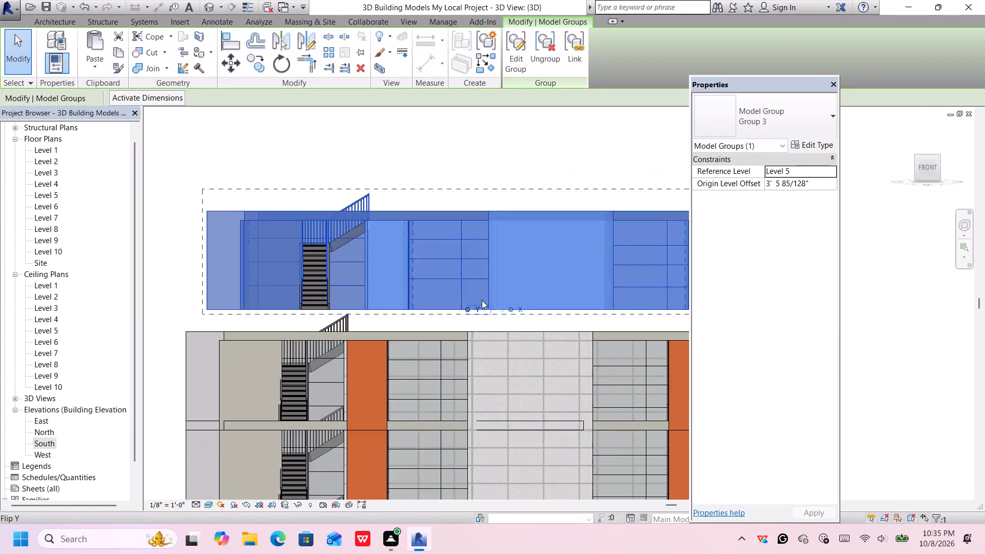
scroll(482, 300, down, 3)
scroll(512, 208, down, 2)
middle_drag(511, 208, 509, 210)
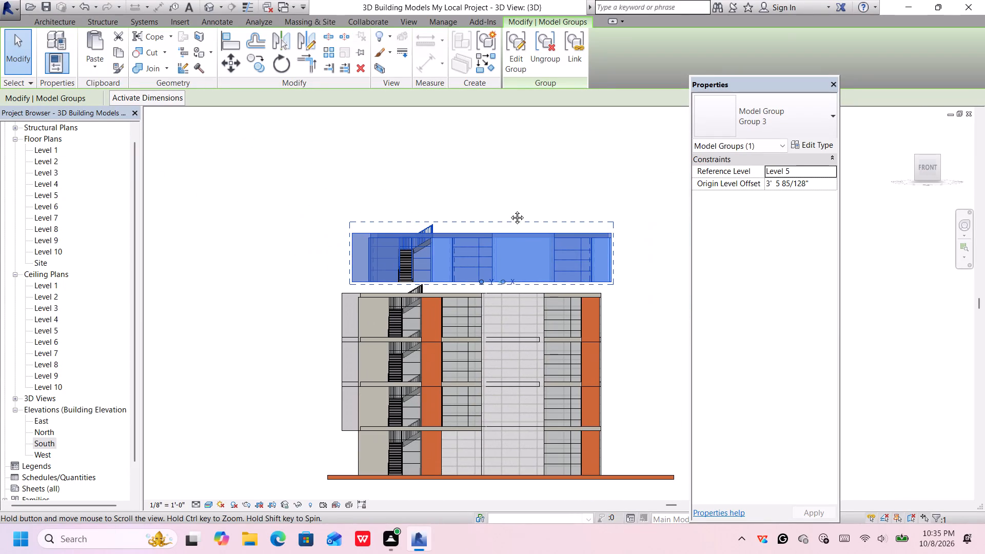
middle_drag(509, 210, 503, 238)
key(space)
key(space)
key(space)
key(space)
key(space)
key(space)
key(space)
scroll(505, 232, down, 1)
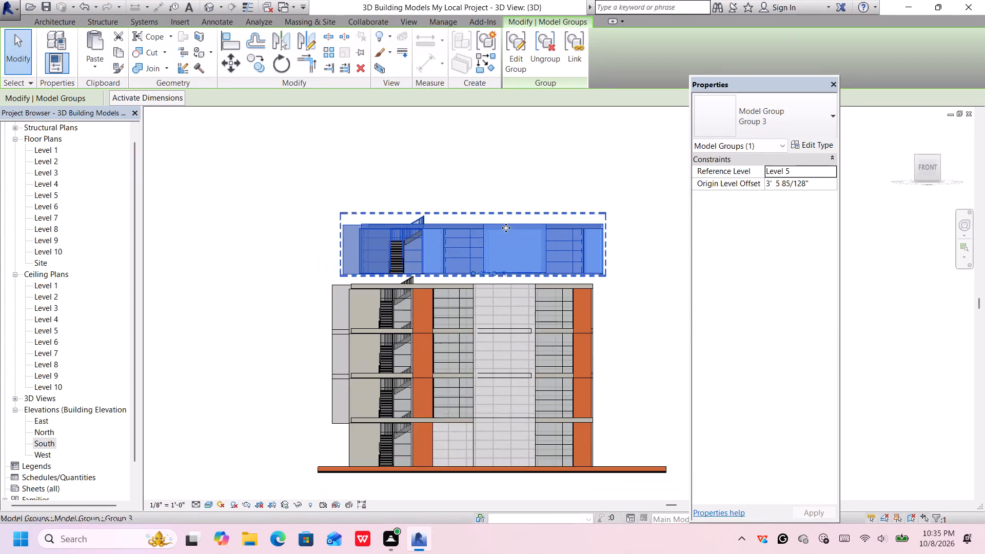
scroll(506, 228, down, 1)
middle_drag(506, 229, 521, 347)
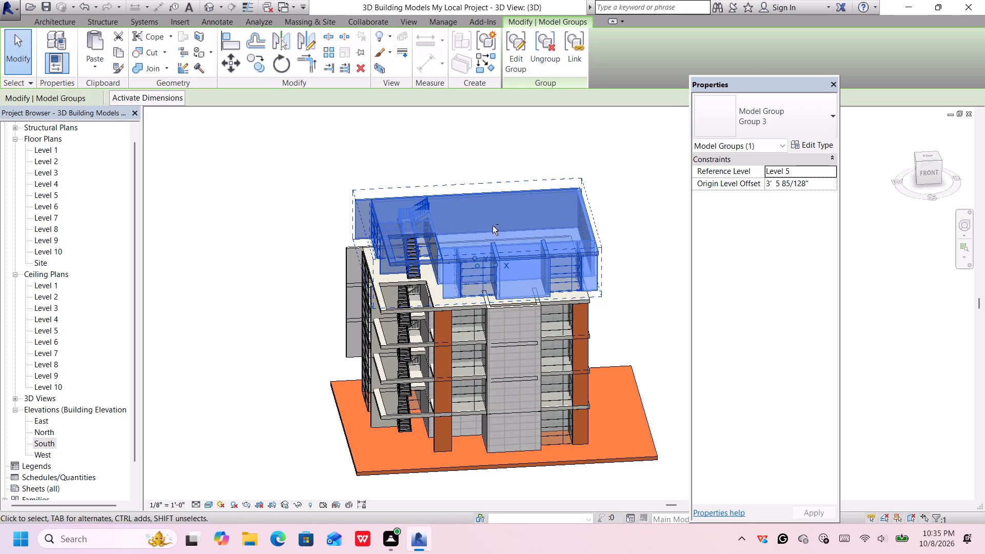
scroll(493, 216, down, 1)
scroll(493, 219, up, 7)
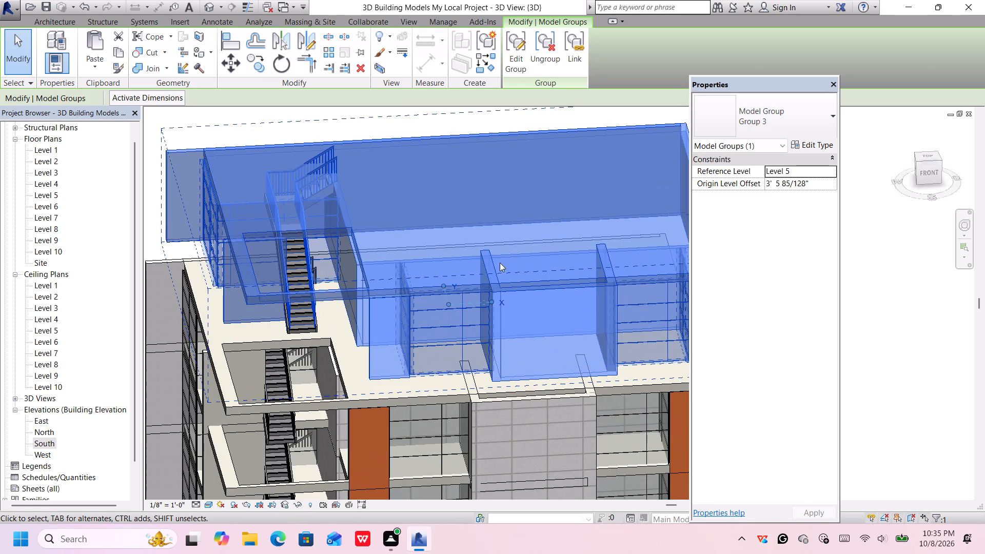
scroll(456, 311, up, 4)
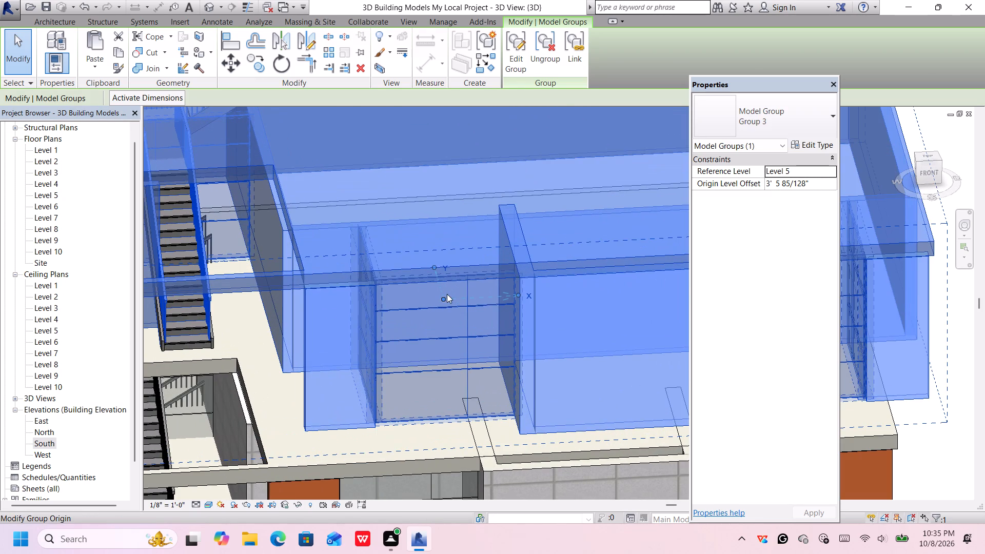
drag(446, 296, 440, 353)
Move the Level 5 group by its lower southeast corner to the southeast corner of the top slab below.
scroll(446, 354, down, 6)
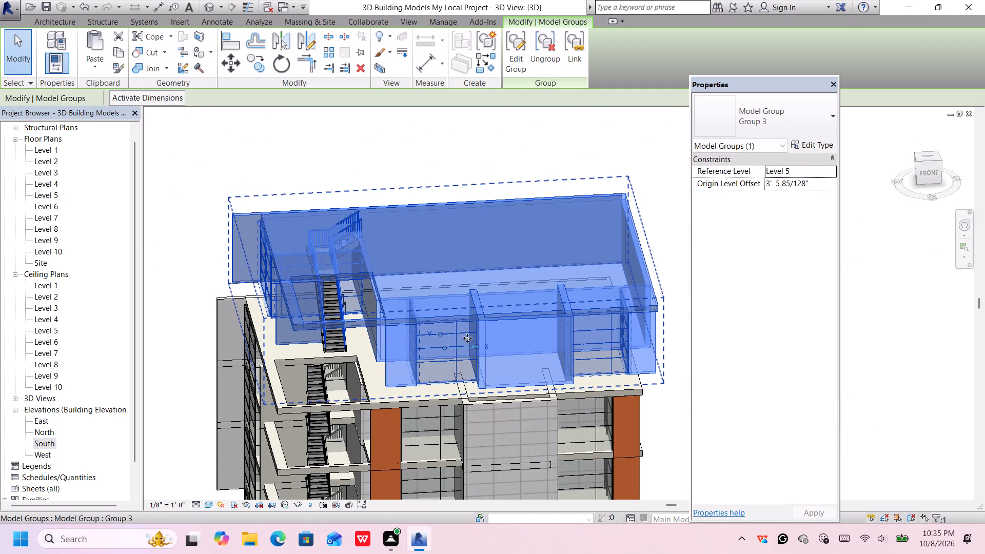
middle_drag(615, 235, 594, 206)
scroll(640, 364, up, 8)
click(647, 344)
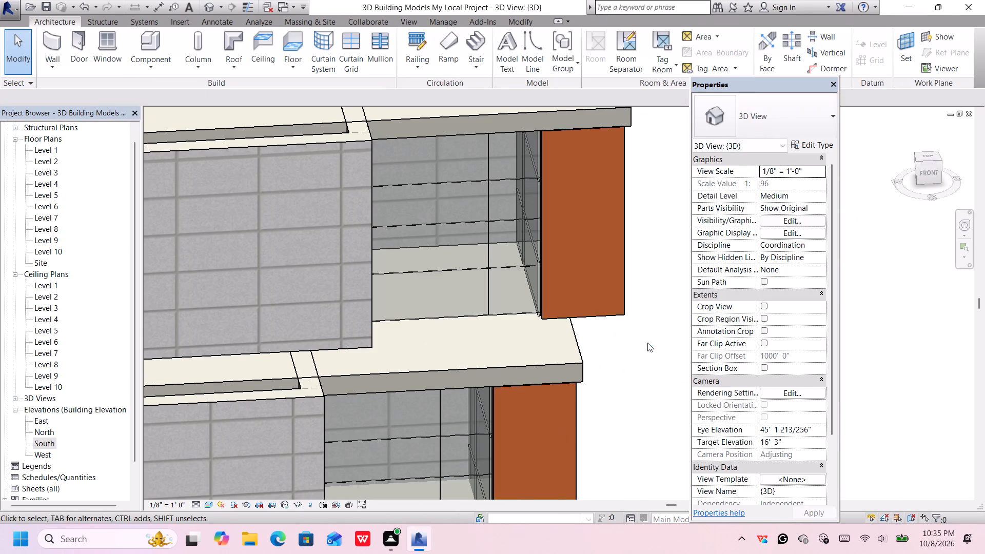
click(623, 312)
right_click(622, 314)
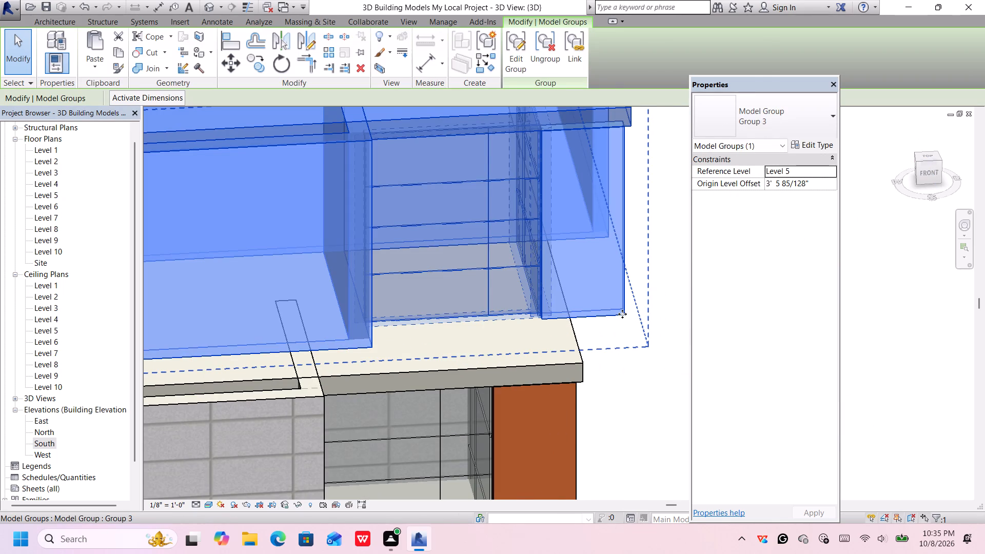
click(630, 320)
drag(619, 313, 617, 322)
drag(617, 322, 571, 359)
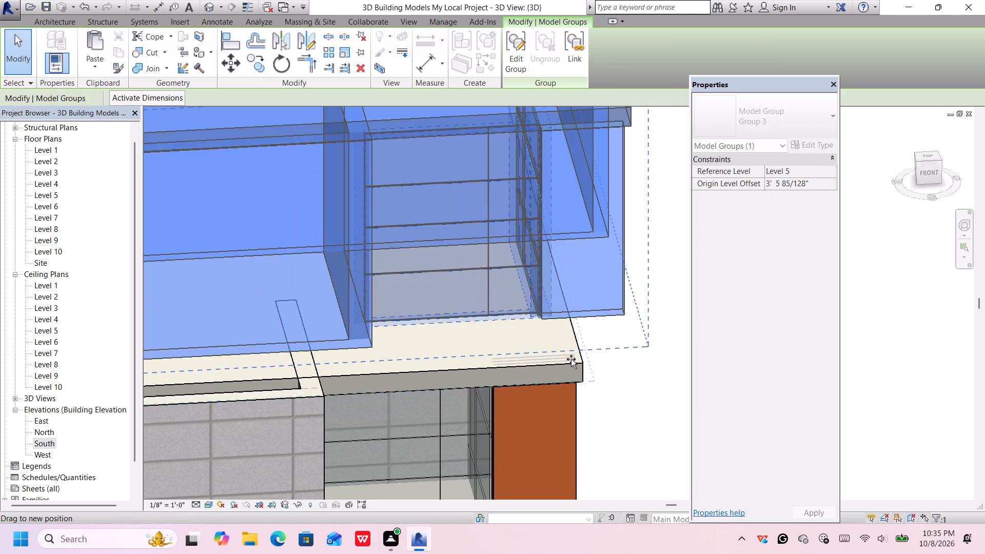
drag(571, 359, 578, 359)
Nudge the Level 5 group south toward the front edge of the slab of the storey below.
scroll(581, 346, up, 7)
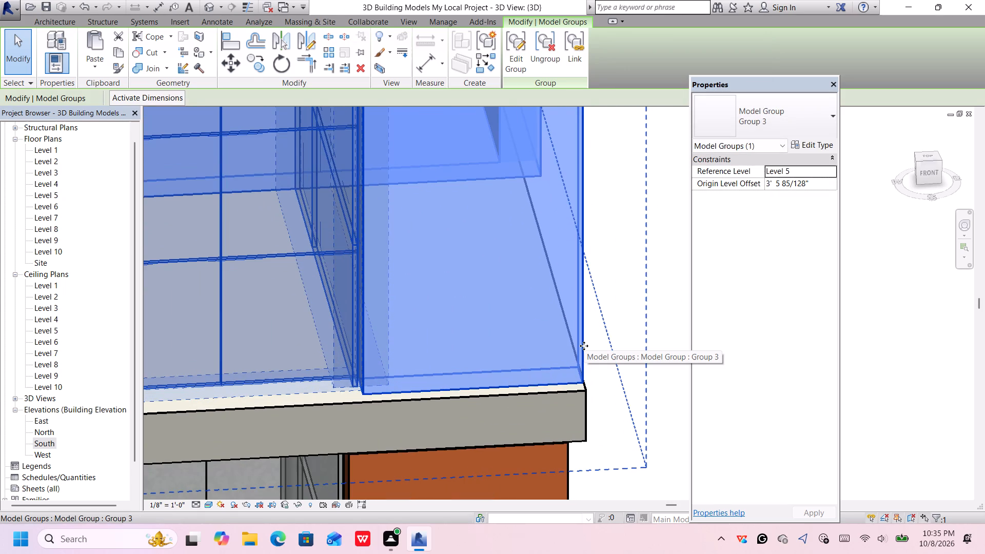
key(Down)
key(Down)
key(Down)
key(Down)
key(Down)
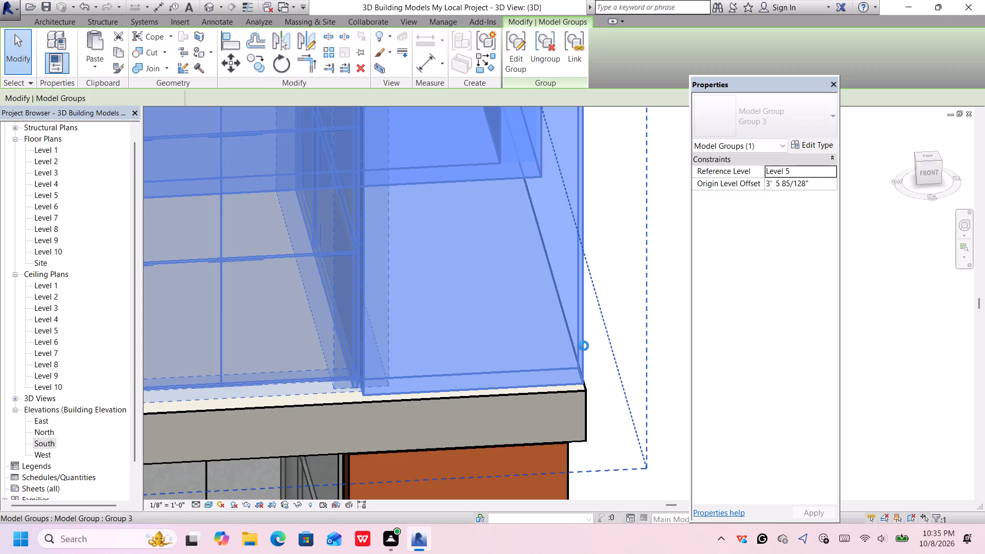
key(Down)
key(Down)
Fine-nudge the Level 5 group east and south until its lower southeast corner lines up with the slab corner below.
scroll(614, 409, up, 6)
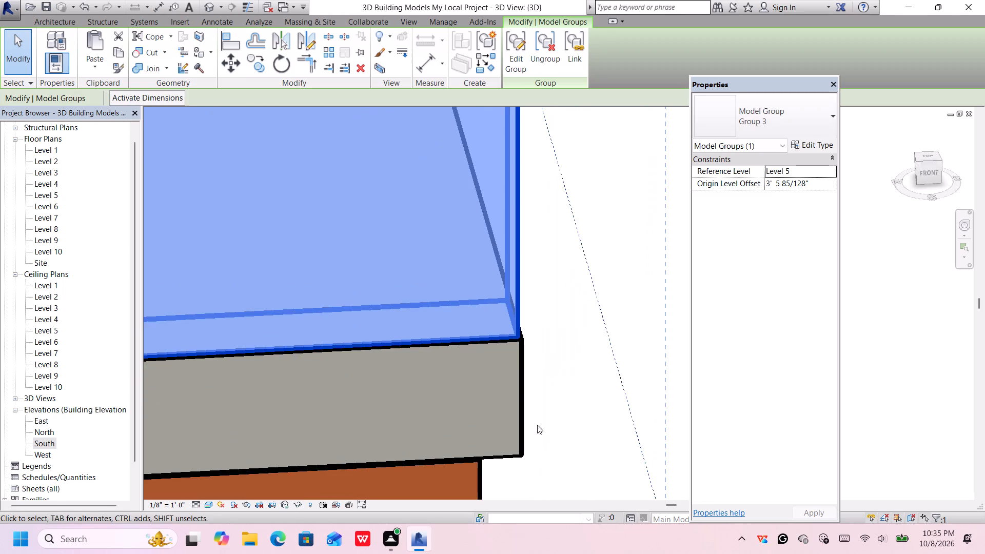
scroll(519, 375, up, 5)
scroll(527, 321, up, 5)
key(Right)
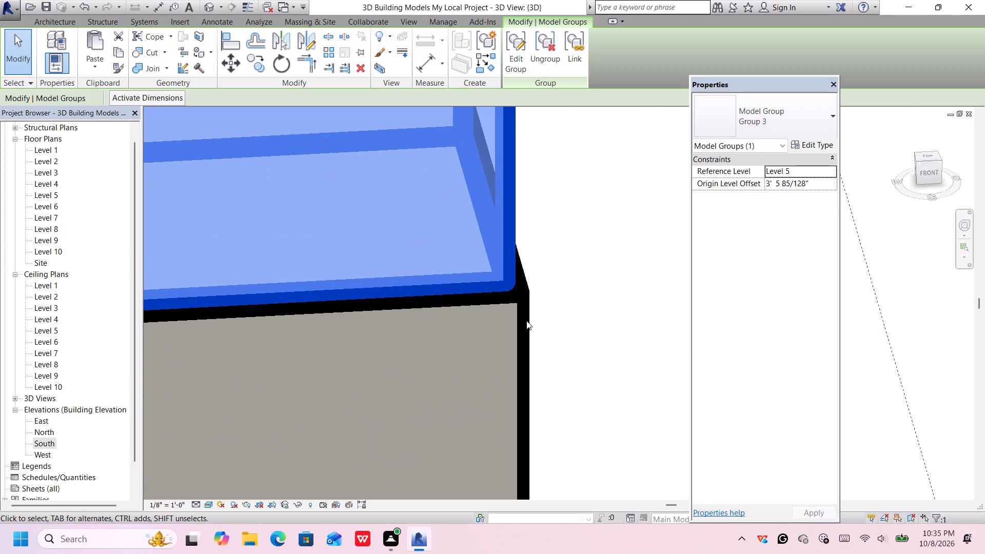
key(Right)
key(Right)
key(Right)
key(Right)
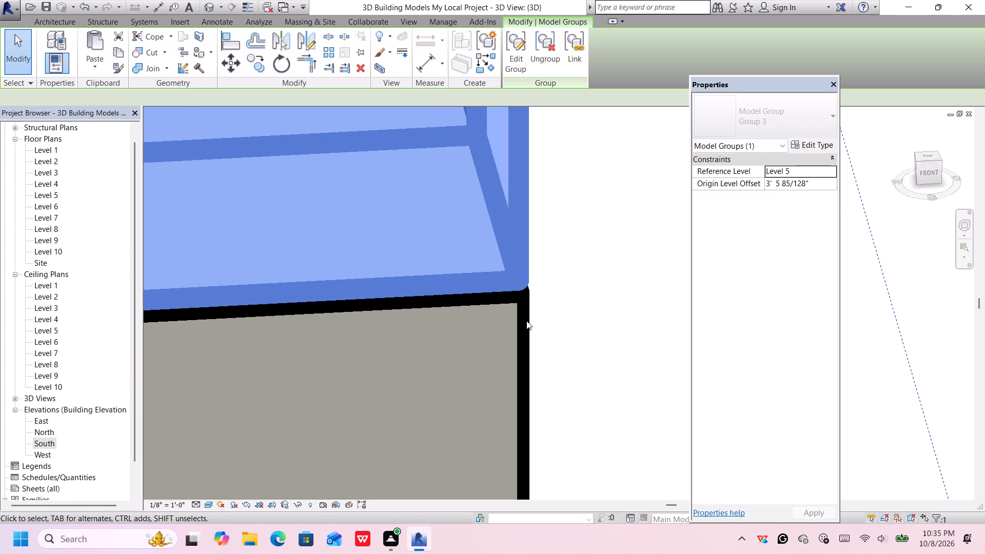
key(Down)
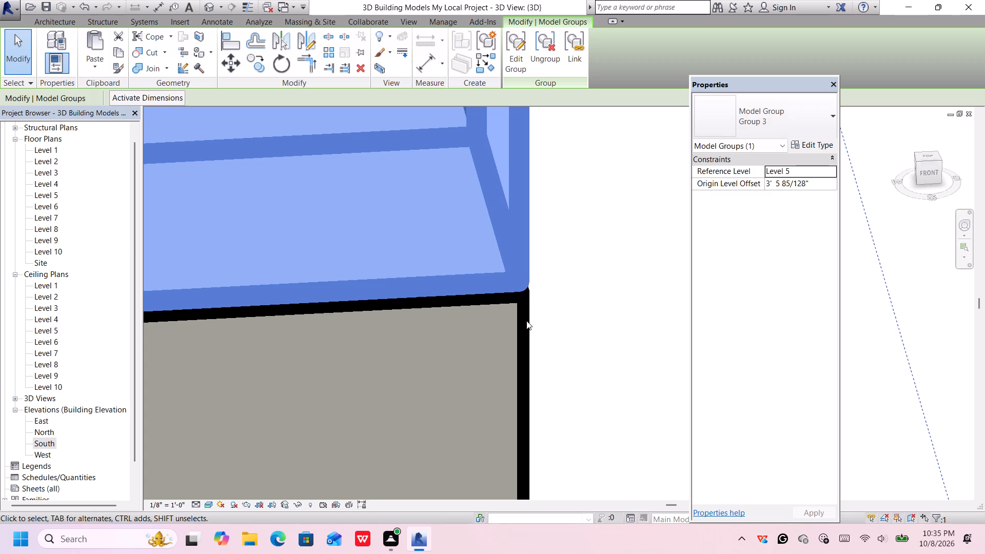
key(Down)
key(Down)
key(Down)
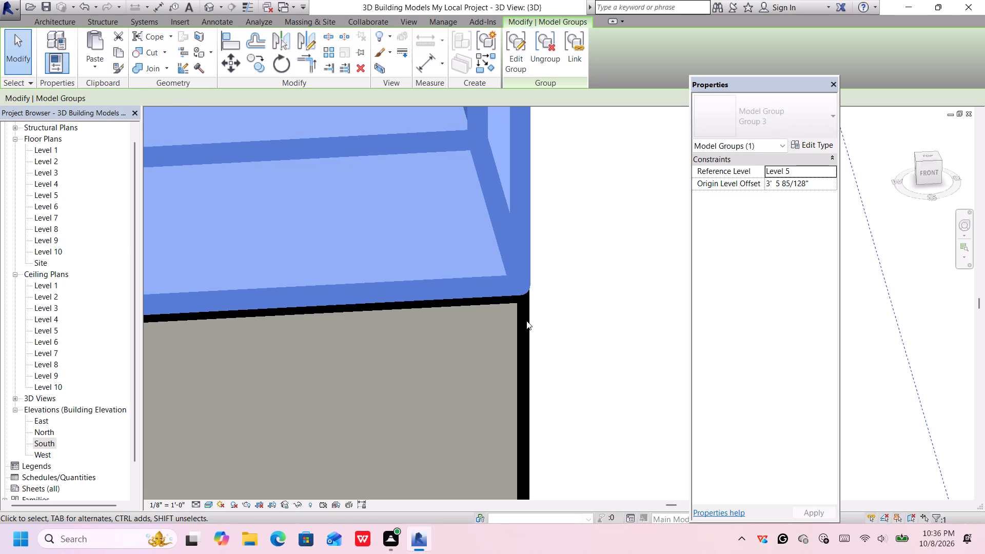
Examine how the east end and south face of the Level 5 group line up with the storey below.
scroll(531, 323, down, 3)
scroll(534, 325, up, 1)
scroll(535, 325, down, 2)
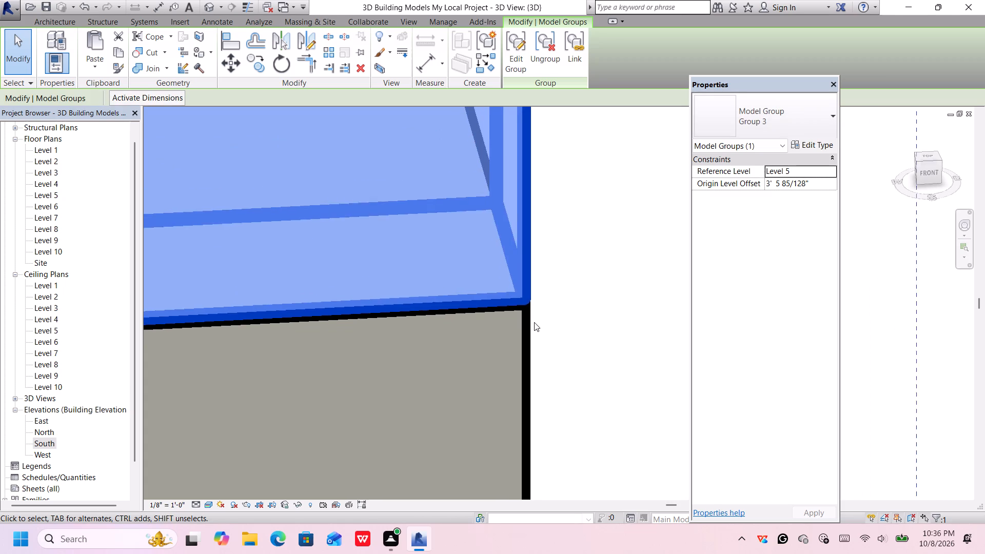
scroll(534, 322, down, 16)
scroll(554, 328, up, 1)
scroll(554, 328, down, 6)
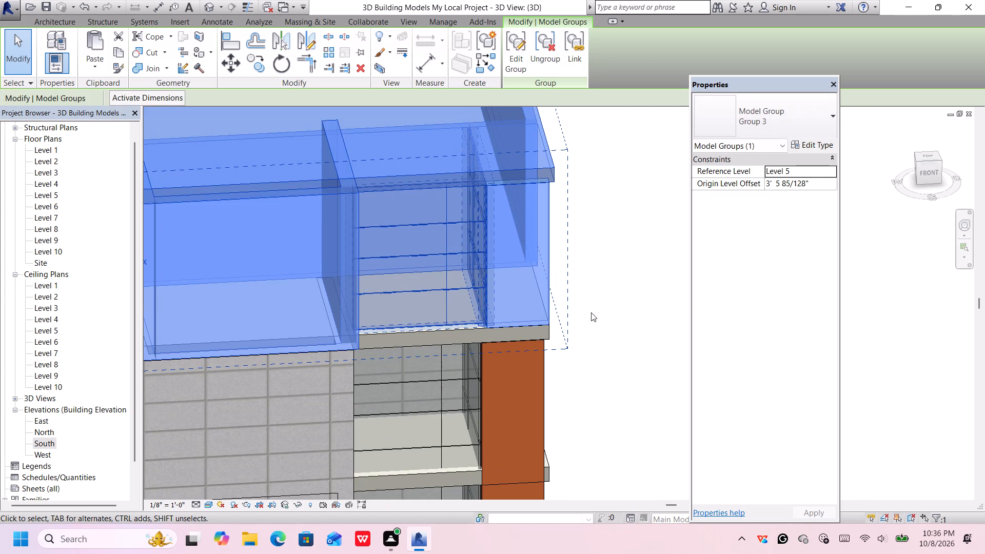
scroll(479, 321, down, 3)
middle_drag(462, 327, 484, 328)
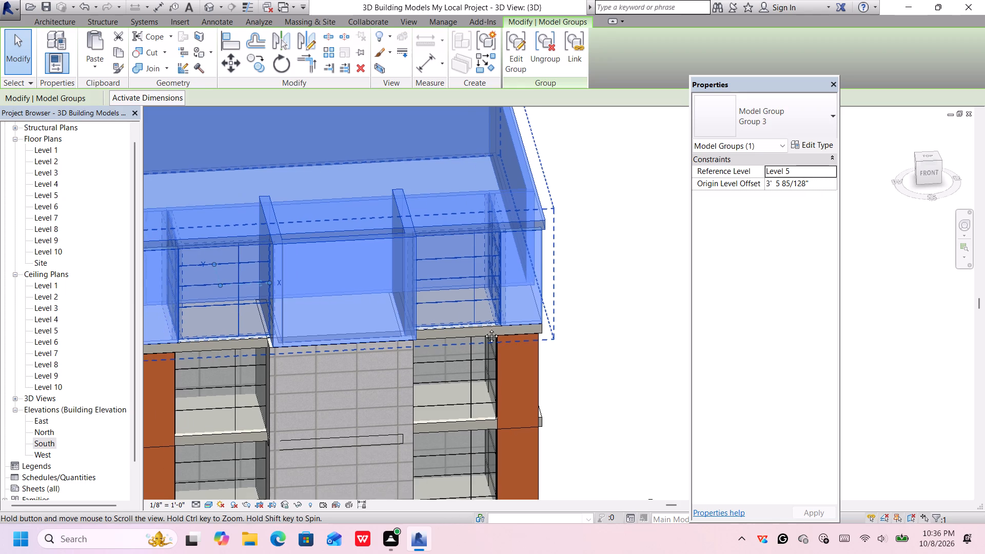
middle_drag(484, 328, 526, 329)
scroll(381, 325, up, 1)
middle_drag(383, 326, 416, 320)
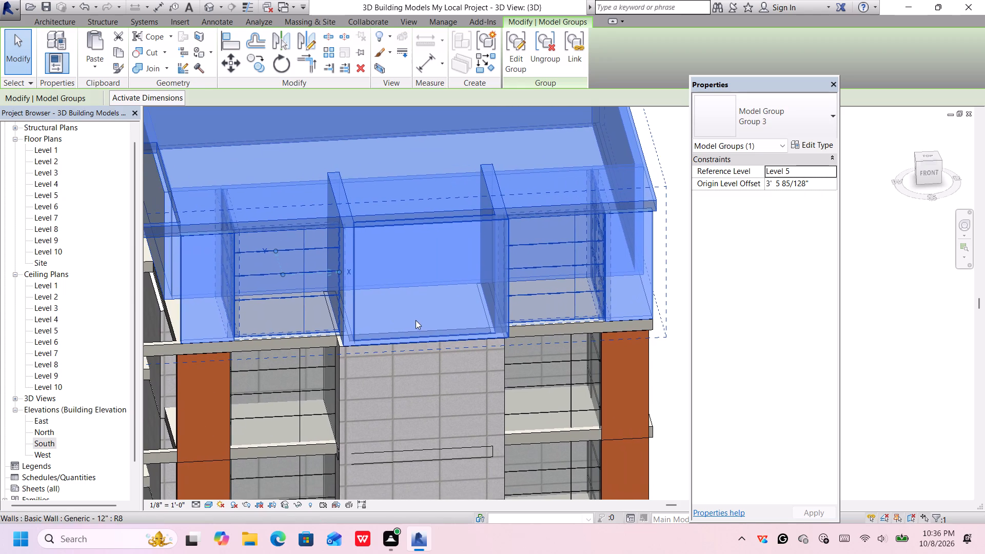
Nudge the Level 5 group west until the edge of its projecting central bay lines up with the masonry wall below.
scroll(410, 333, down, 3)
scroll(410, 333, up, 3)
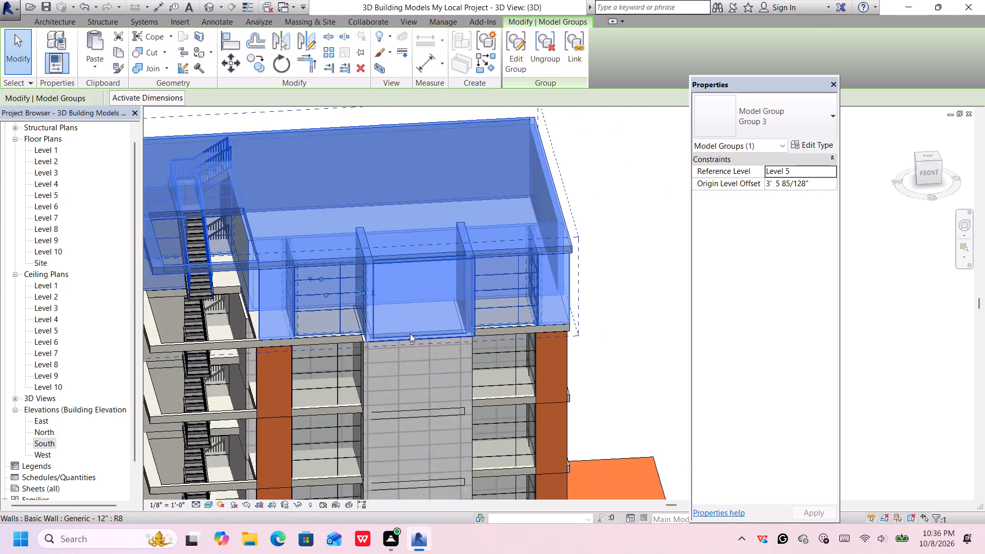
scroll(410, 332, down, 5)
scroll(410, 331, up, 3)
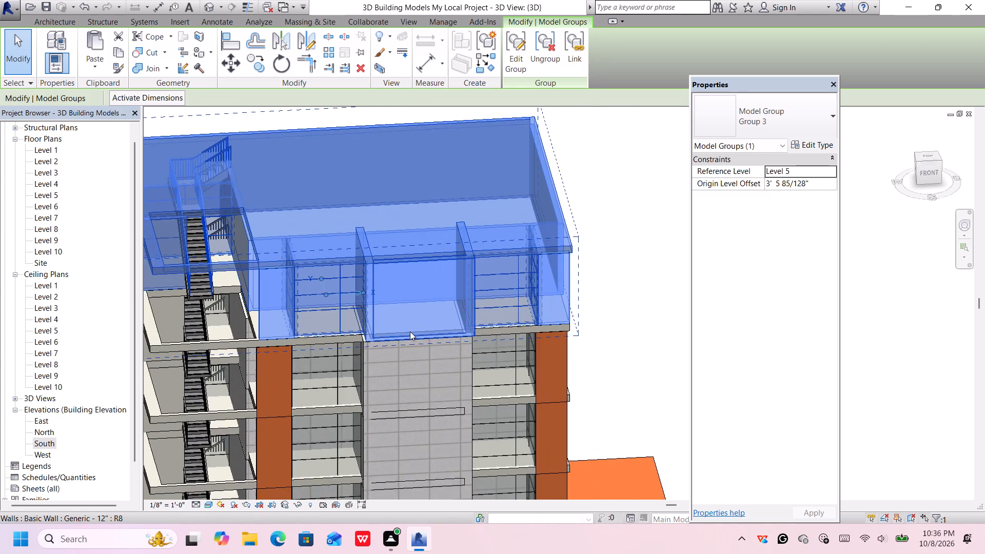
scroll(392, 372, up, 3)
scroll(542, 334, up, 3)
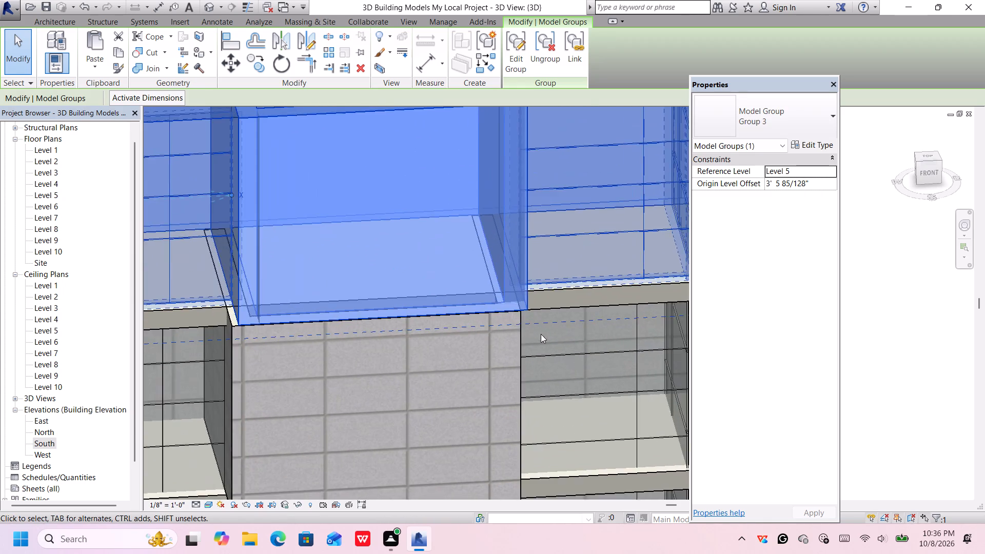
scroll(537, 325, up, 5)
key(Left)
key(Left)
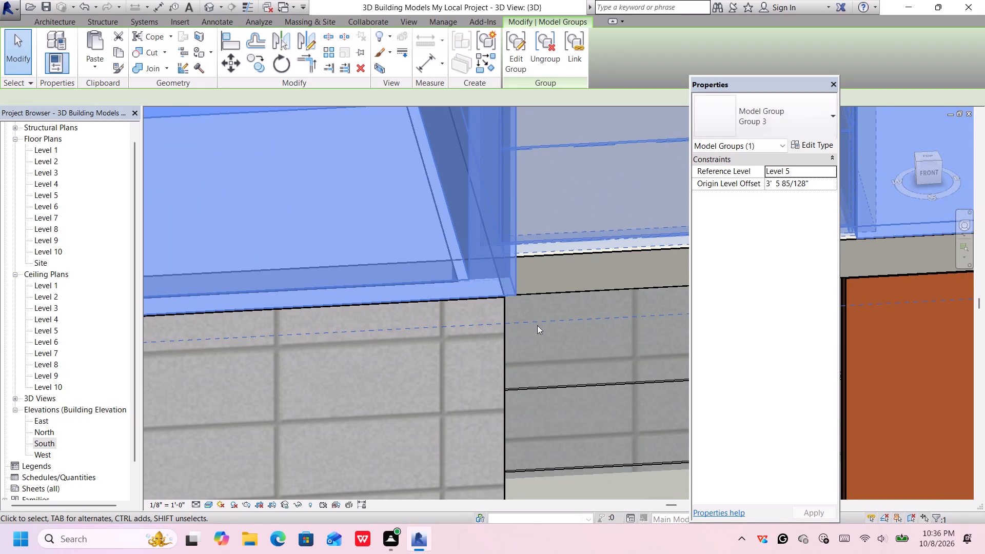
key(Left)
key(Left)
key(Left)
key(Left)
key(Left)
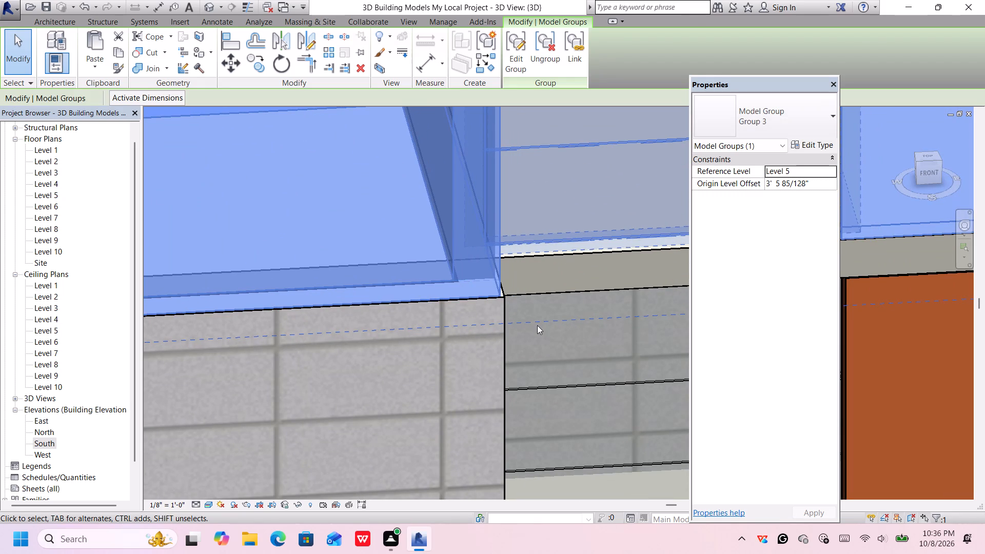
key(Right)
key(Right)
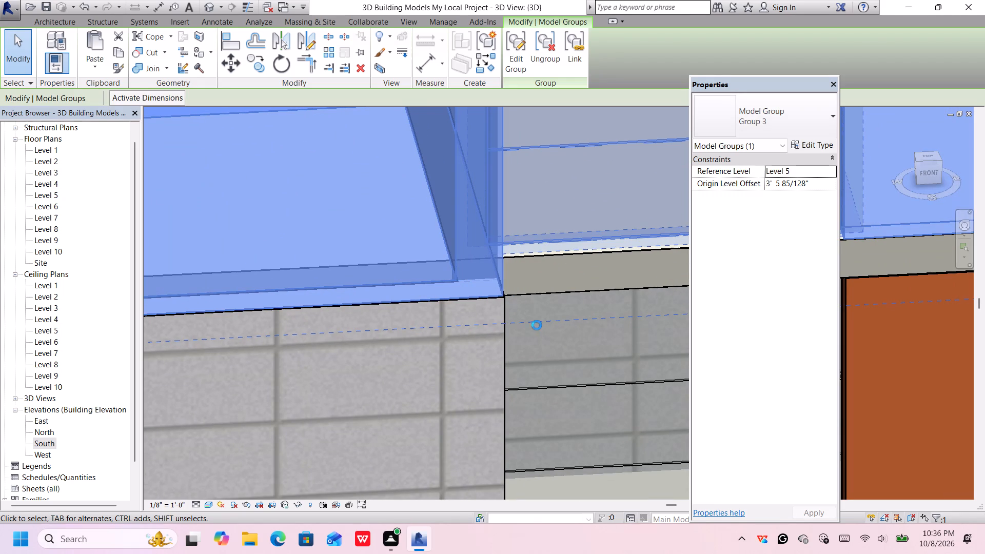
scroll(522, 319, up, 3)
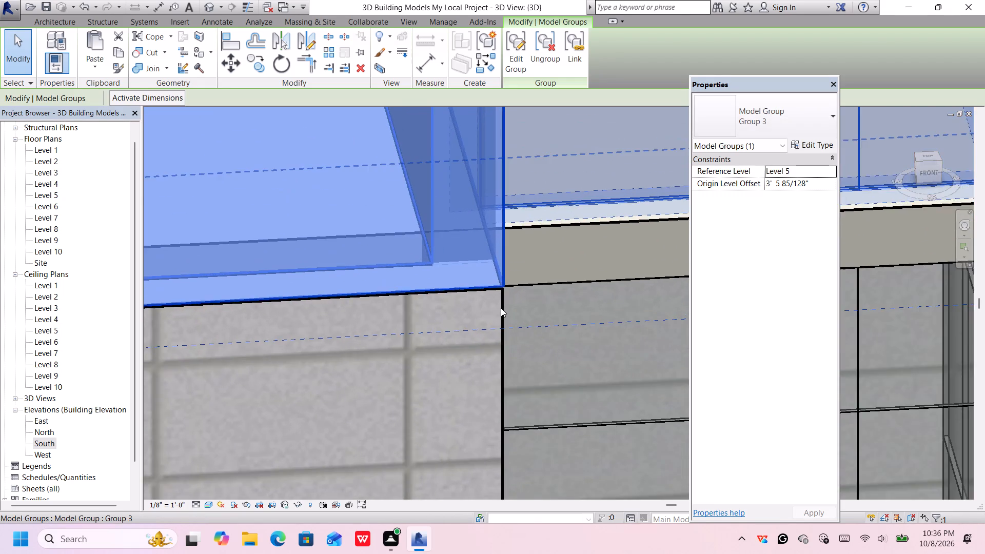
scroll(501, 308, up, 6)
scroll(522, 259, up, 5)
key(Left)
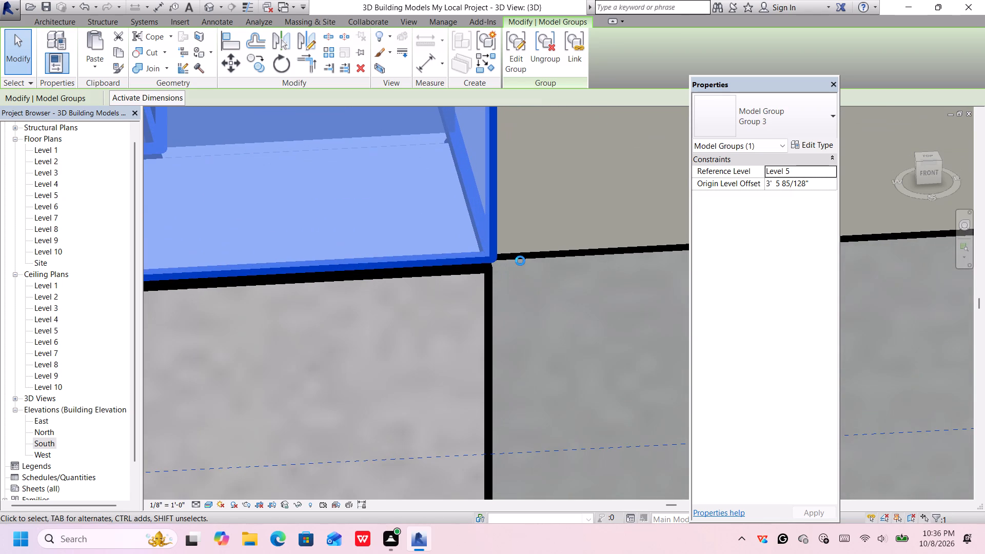
Examine from the front how the Level 5 group sits above the storeys below.
scroll(518, 260, down, 7)
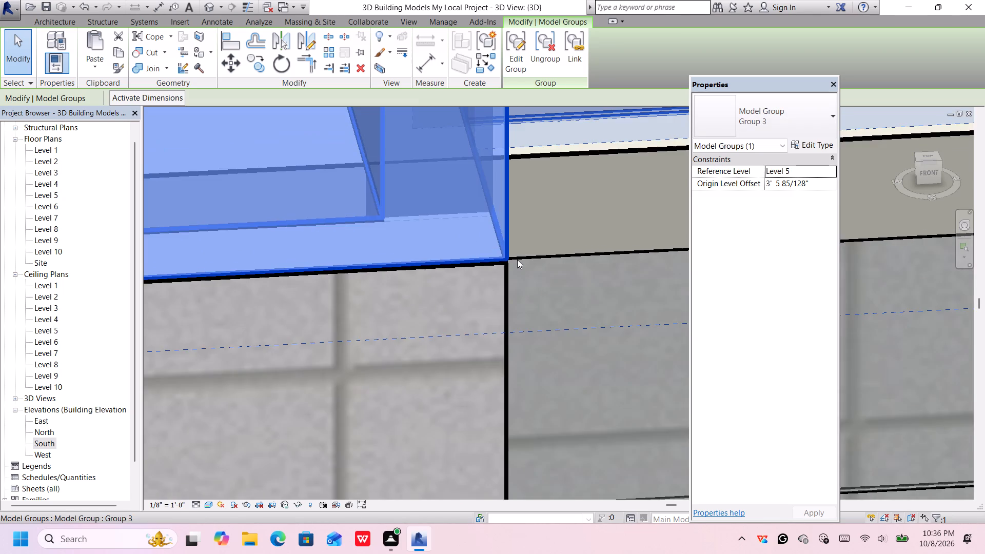
scroll(518, 261, down, 16)
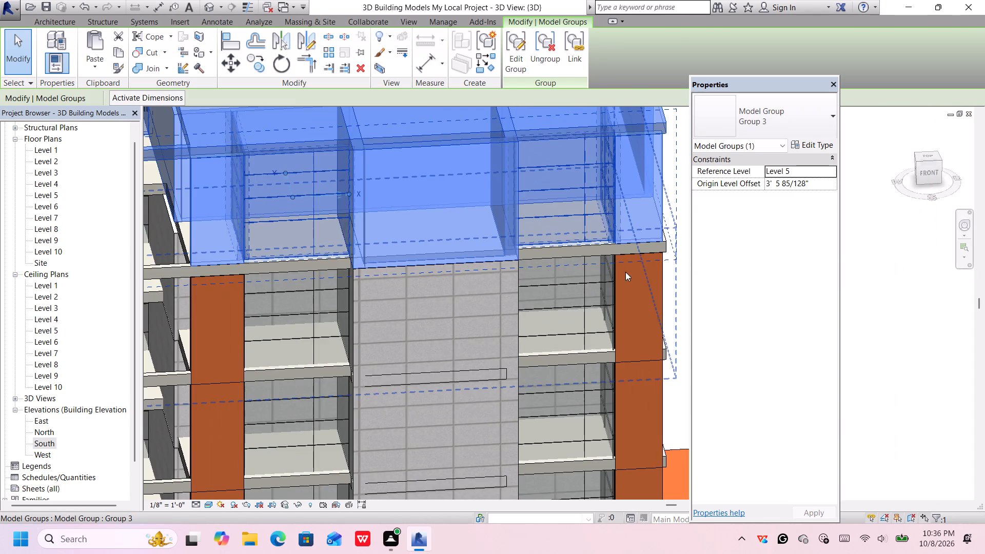
scroll(625, 272, down, 4)
click(680, 235)
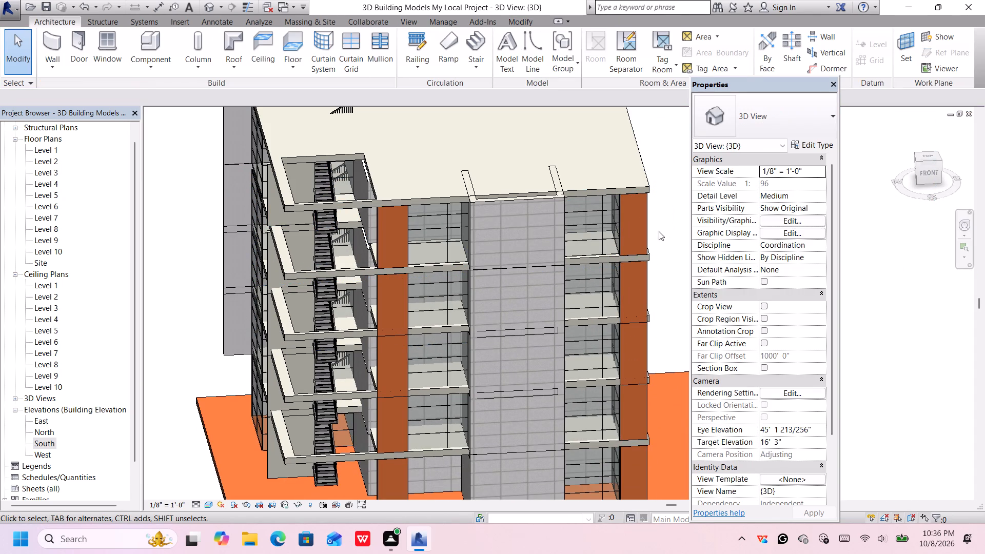
middle_click(657, 227)
scroll(654, 224, down, 4)
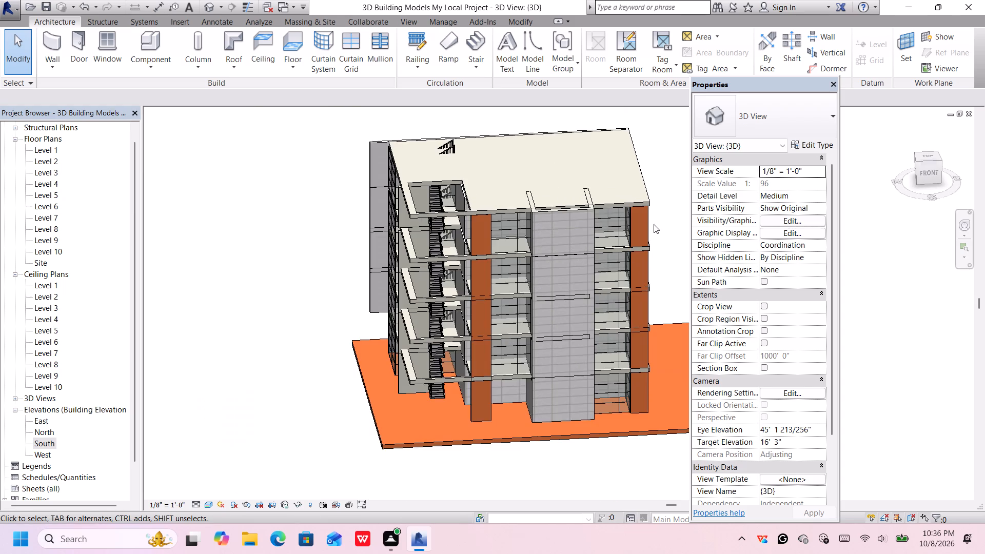
middle_drag(654, 225, 629, 217)
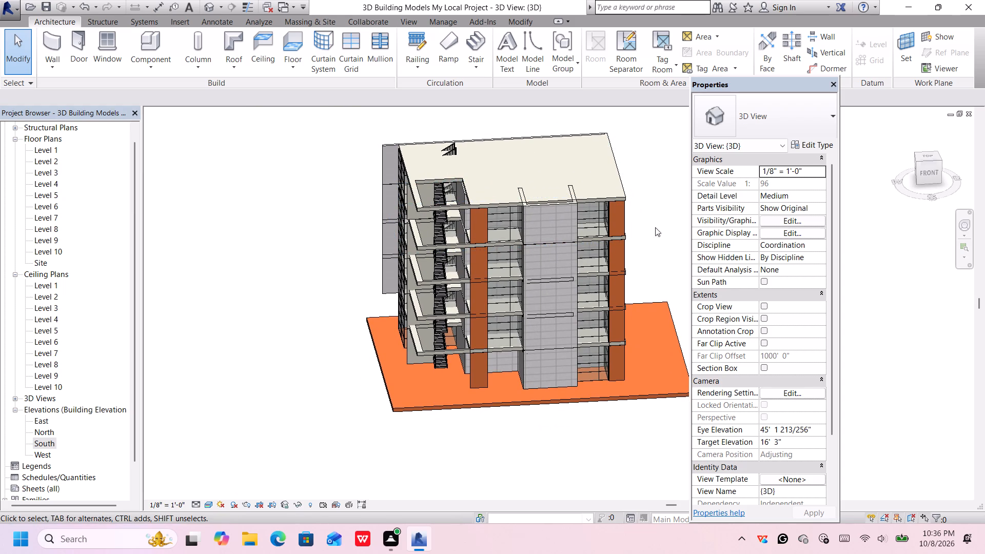
click(928, 173)
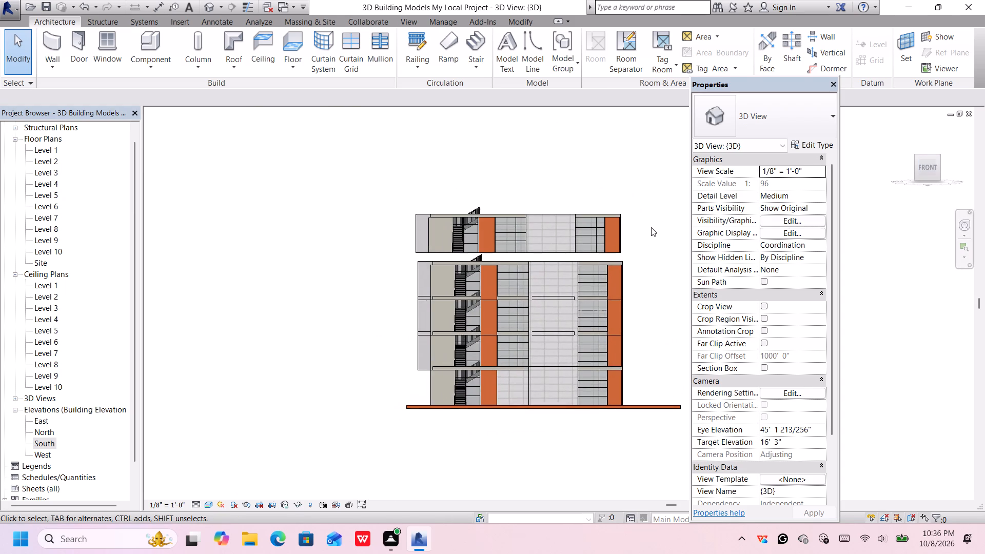
middle_drag(652, 229, 632, 225)
scroll(614, 235, up, 4)
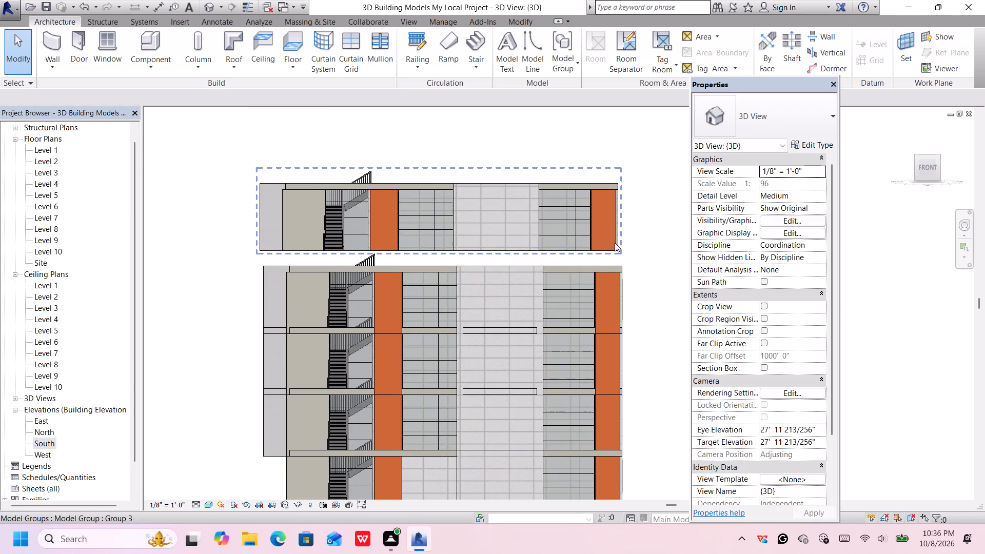
scroll(596, 230, down, 1)
scroll(588, 223, up, 4)
scroll(588, 224, down, 2)
scroll(589, 224, up, 1)
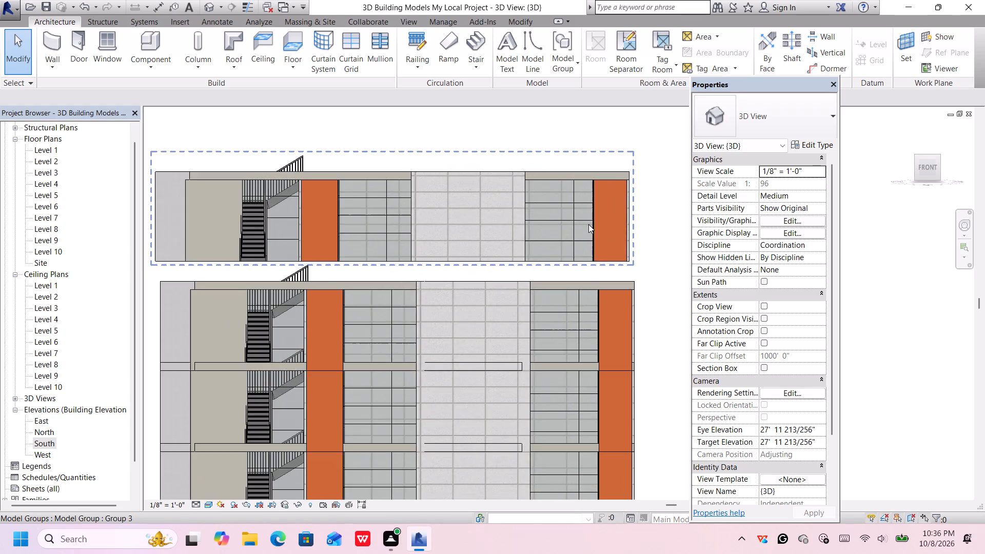
scroll(588, 224, down, 1)
scroll(588, 223, up, 1)
scroll(588, 223, down, 1)
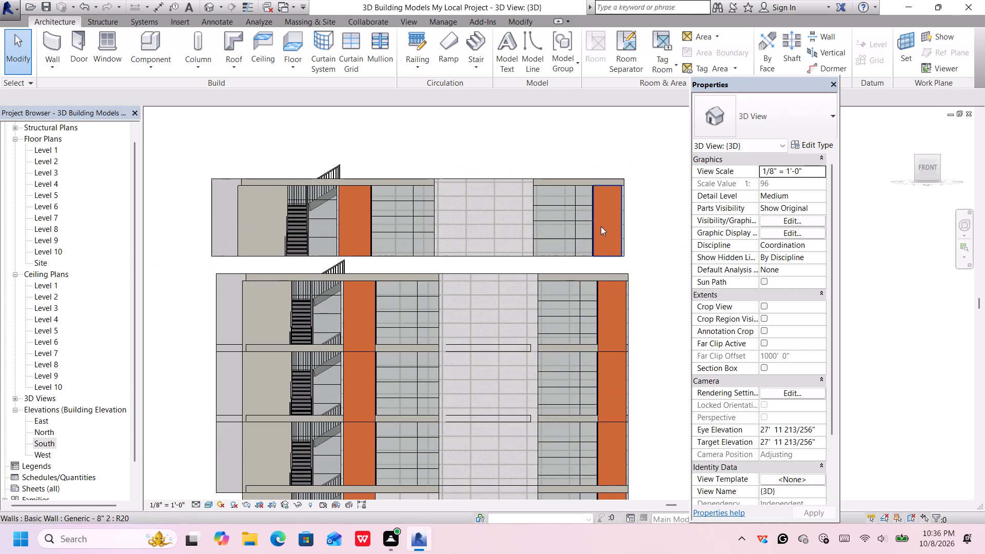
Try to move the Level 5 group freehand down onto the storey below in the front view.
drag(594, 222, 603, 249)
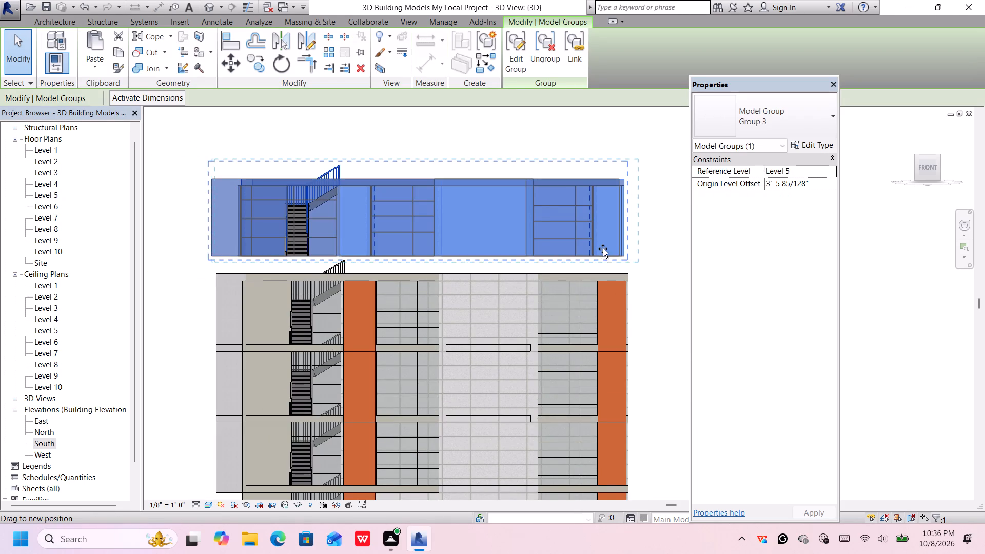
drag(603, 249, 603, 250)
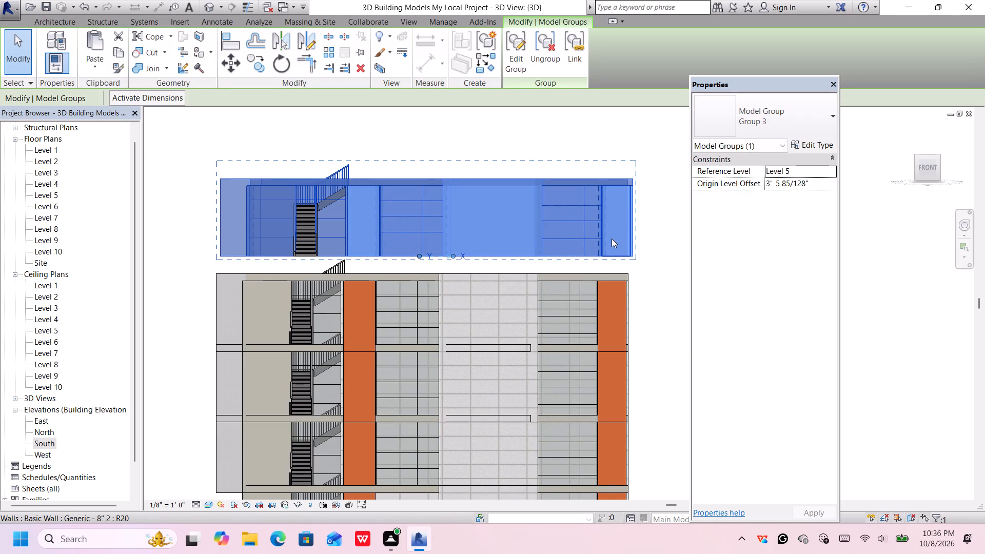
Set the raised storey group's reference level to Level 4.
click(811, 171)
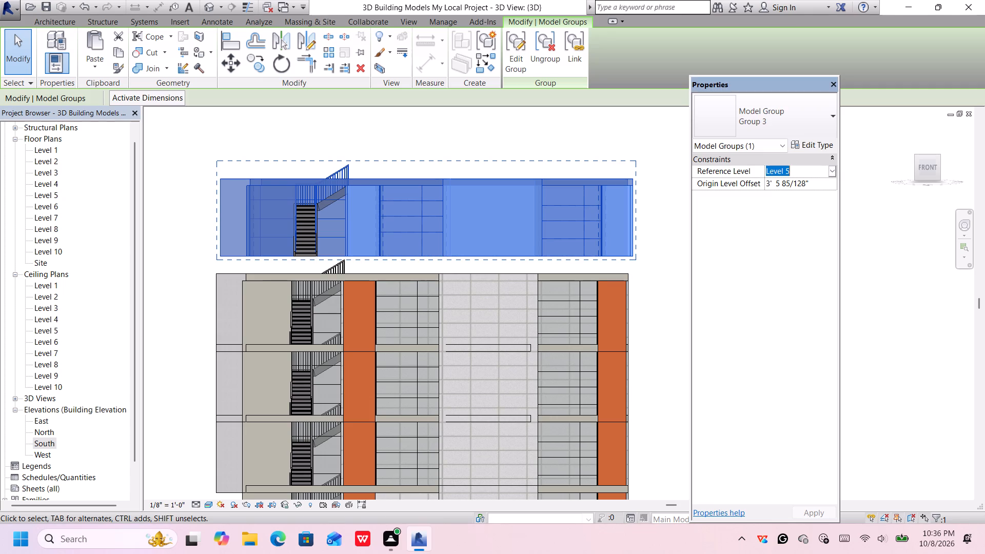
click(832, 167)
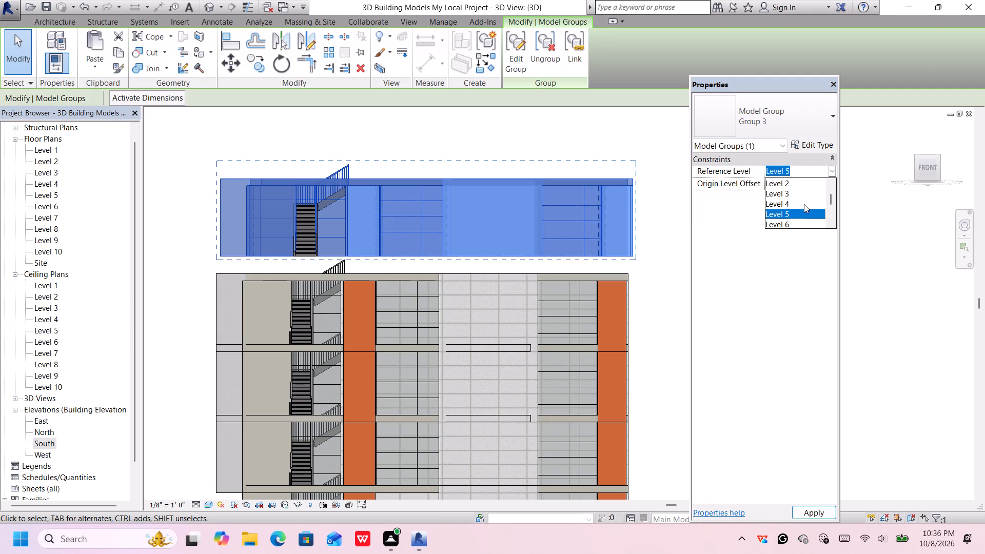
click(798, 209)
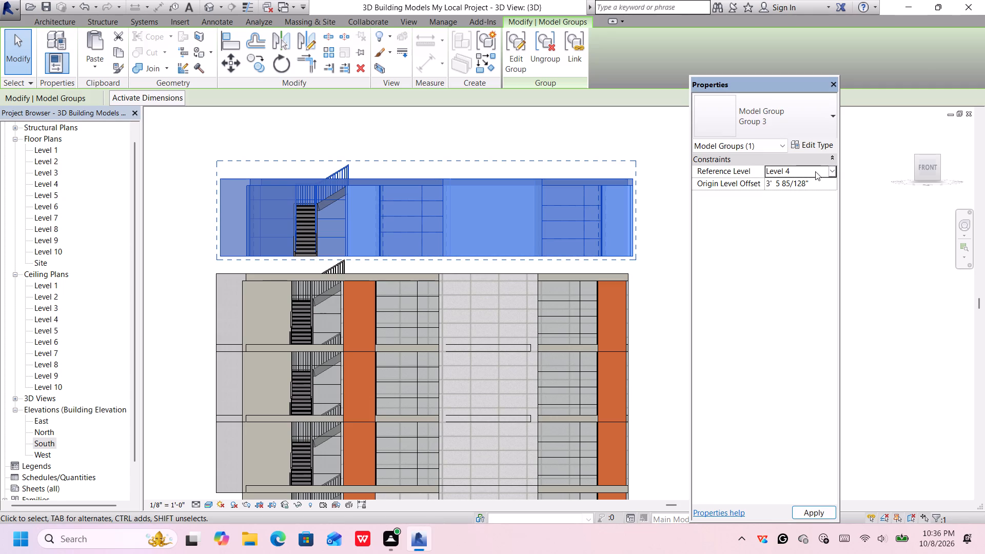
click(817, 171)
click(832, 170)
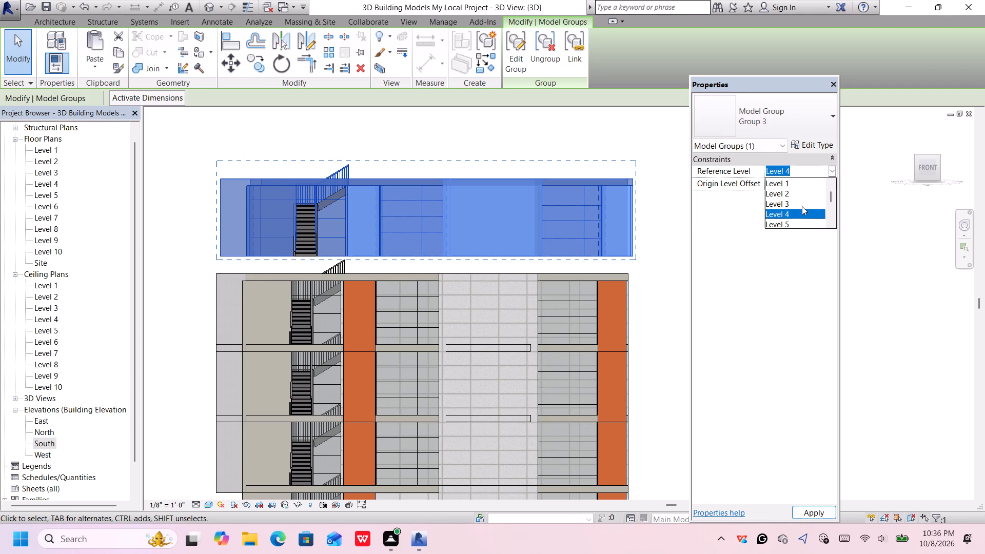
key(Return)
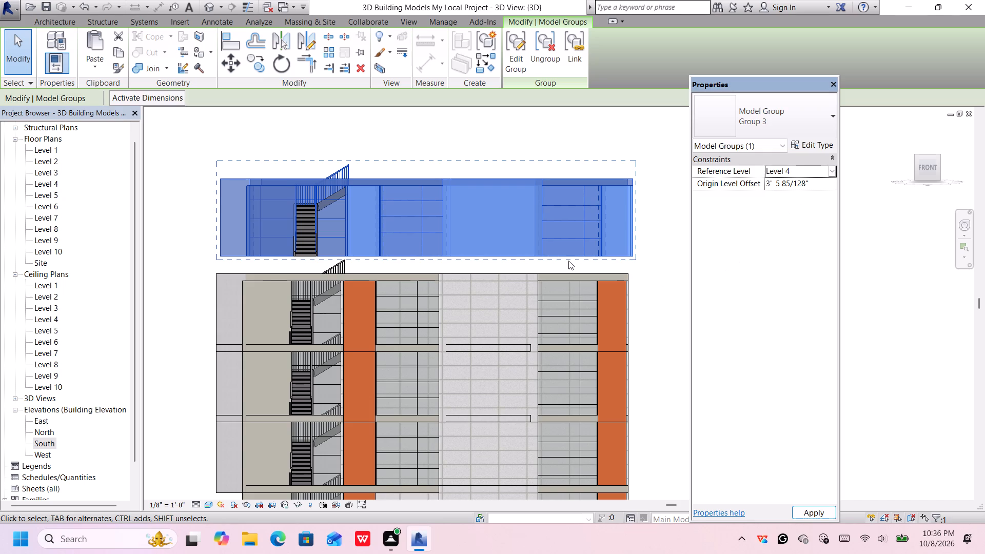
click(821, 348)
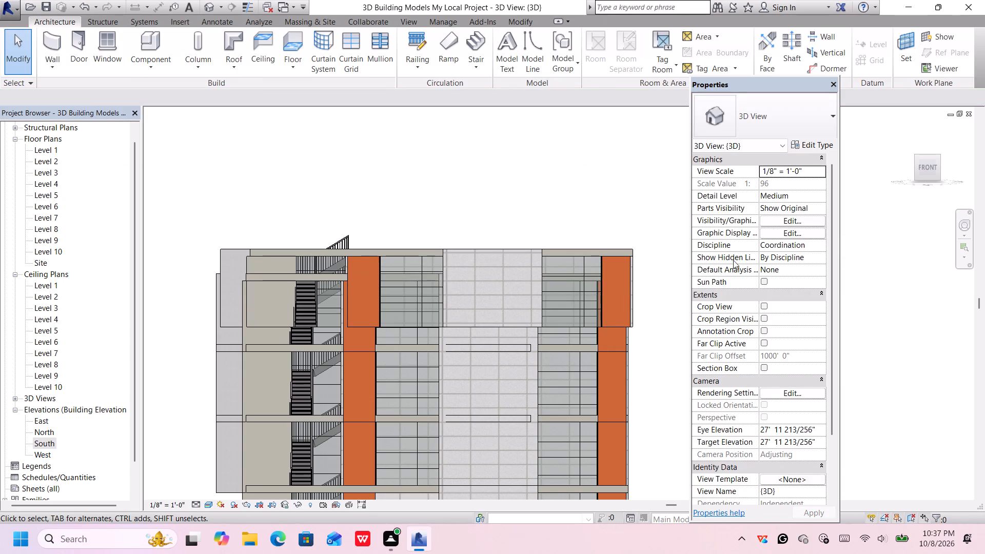
Delete the misplaced storey group that overlaps the top storey.
click(614, 246)
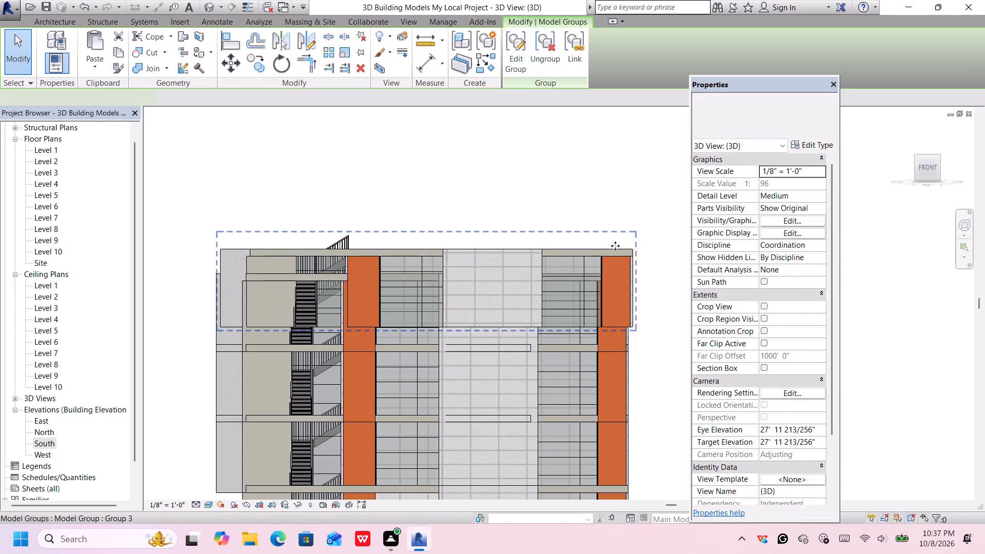
key(Delete)
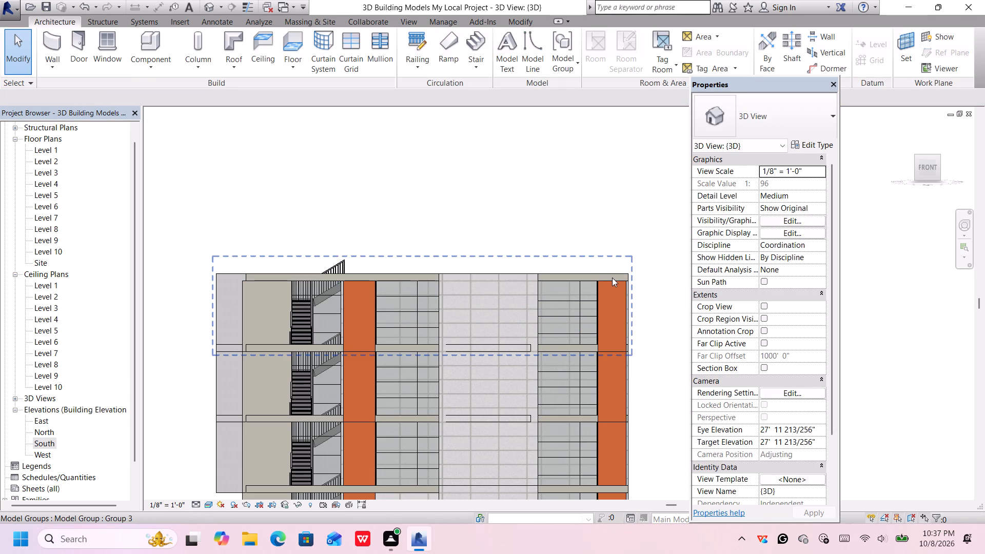
Paste a new copy of the storey group with its base on the top slab of the Level 4 storey.
click(614, 278)
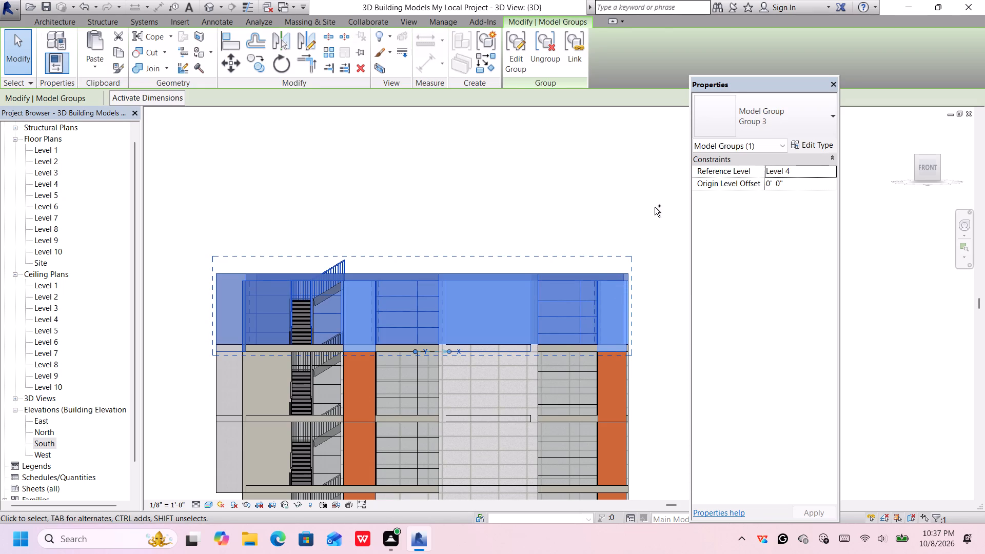
key(ctrl+v)
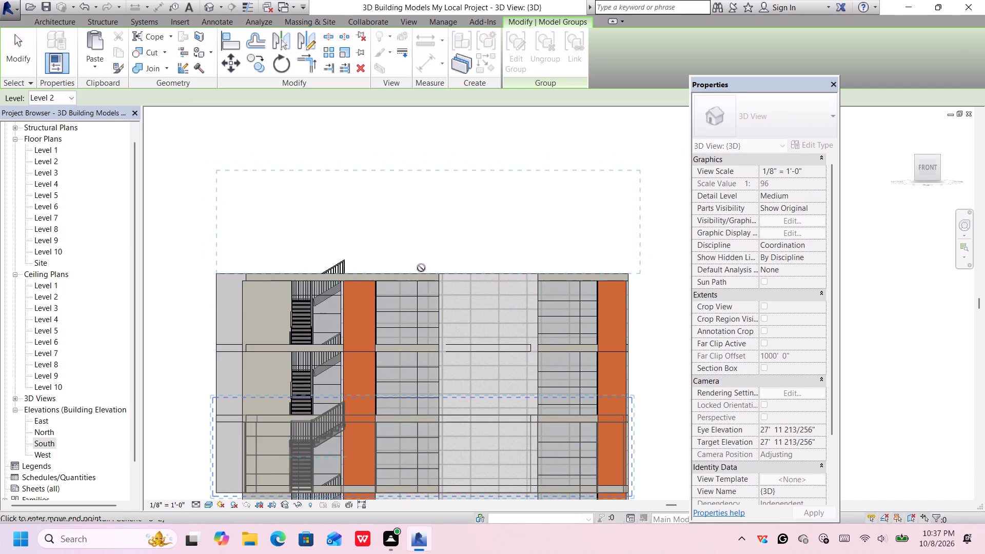
click(422, 272)
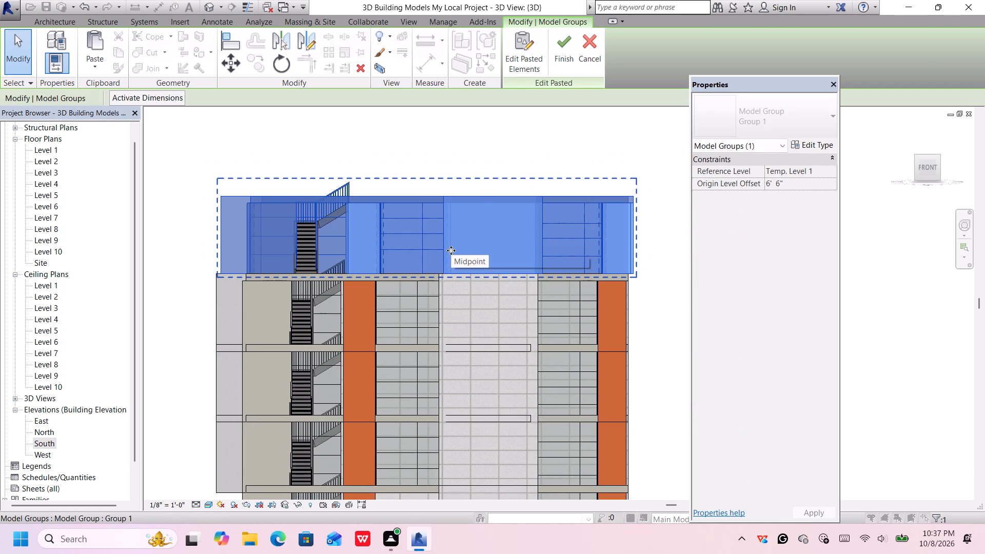
Nudge the pasted group west, with a fine correction east, until its central bay's edge lines up with the wall below.
key(Left)
scroll(607, 286, up, 1)
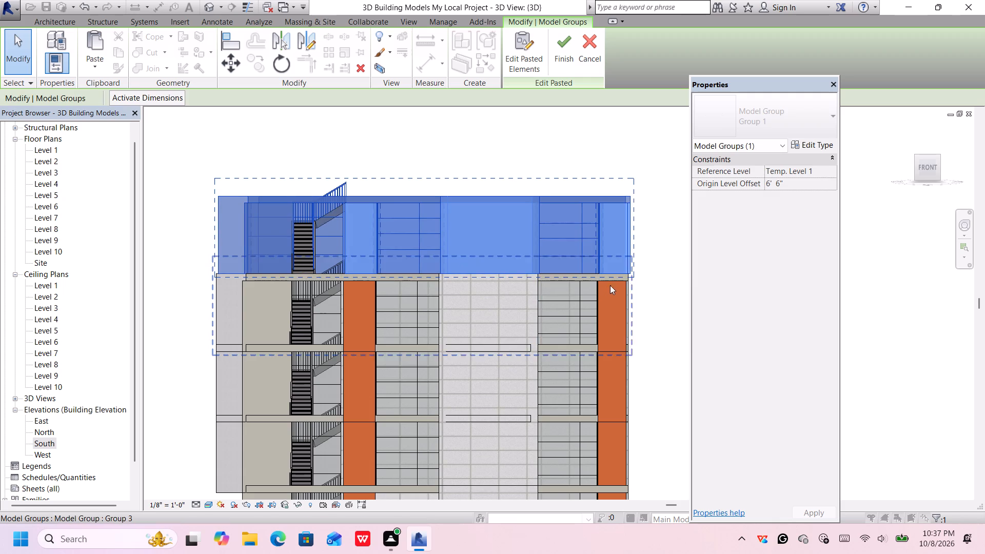
key(Left)
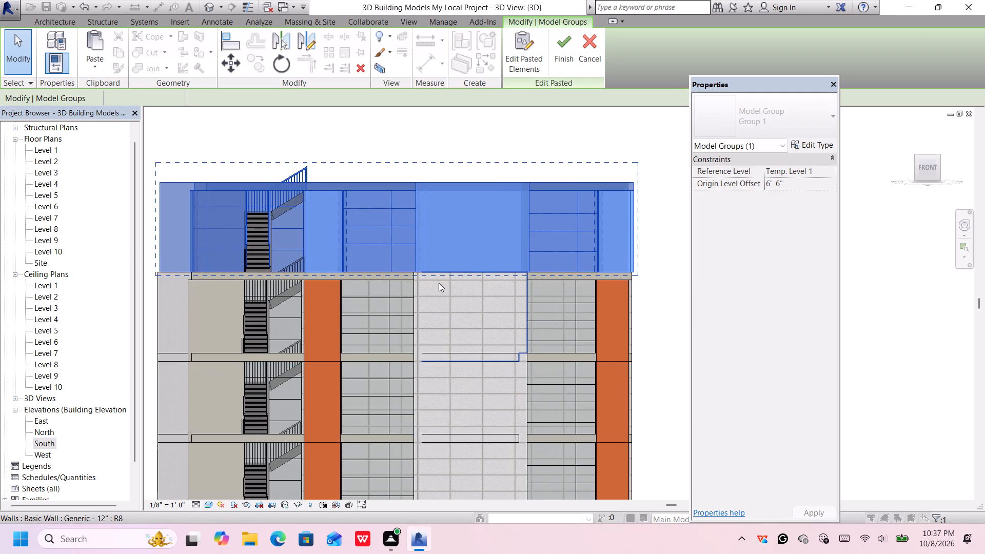
scroll(531, 293, up, 2)
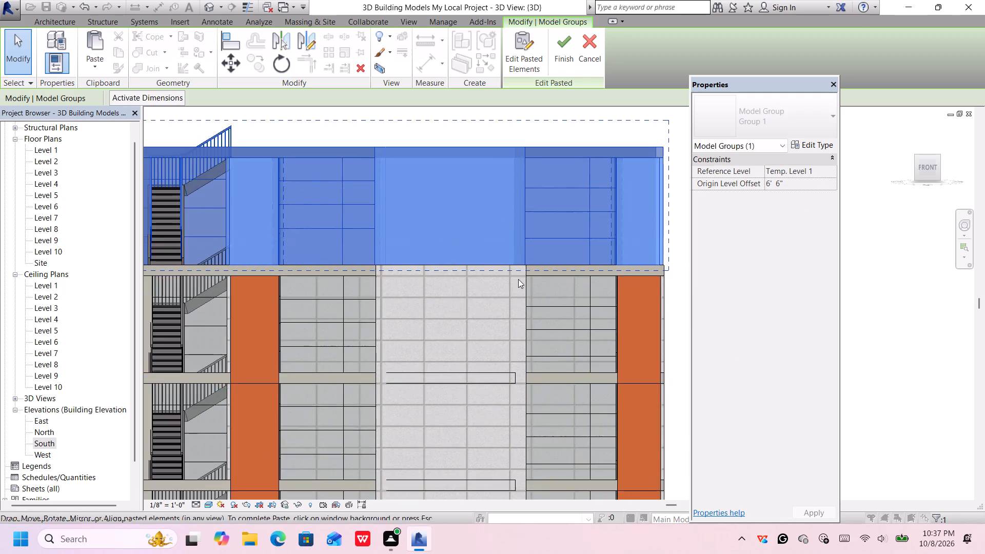
scroll(518, 278, up, 13)
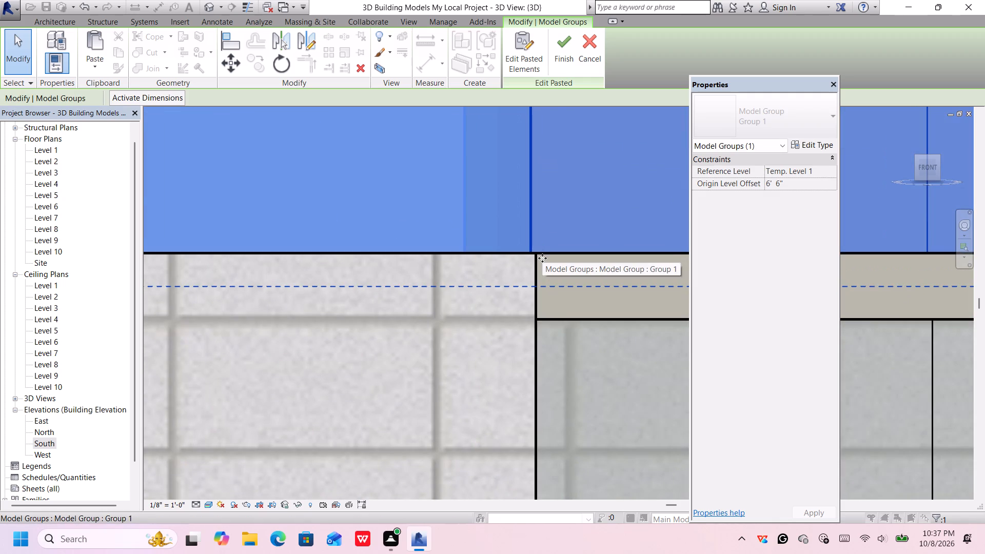
key(Right)
key(Right)
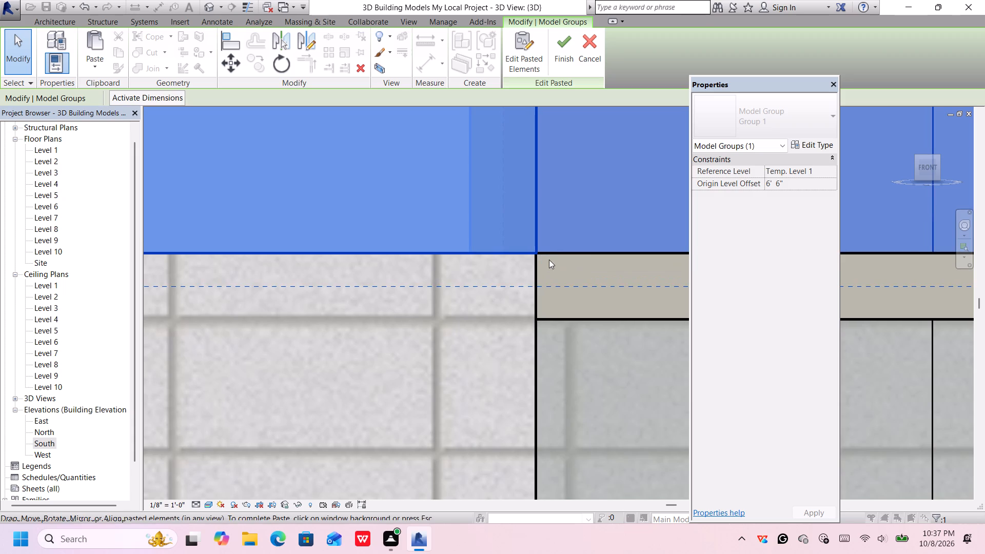
Fine-tune the fifth-storey group's east-west position until its central bay's east edge meets the wall edge below, and finish the paste.
key(Left)
scroll(538, 255, up, 12)
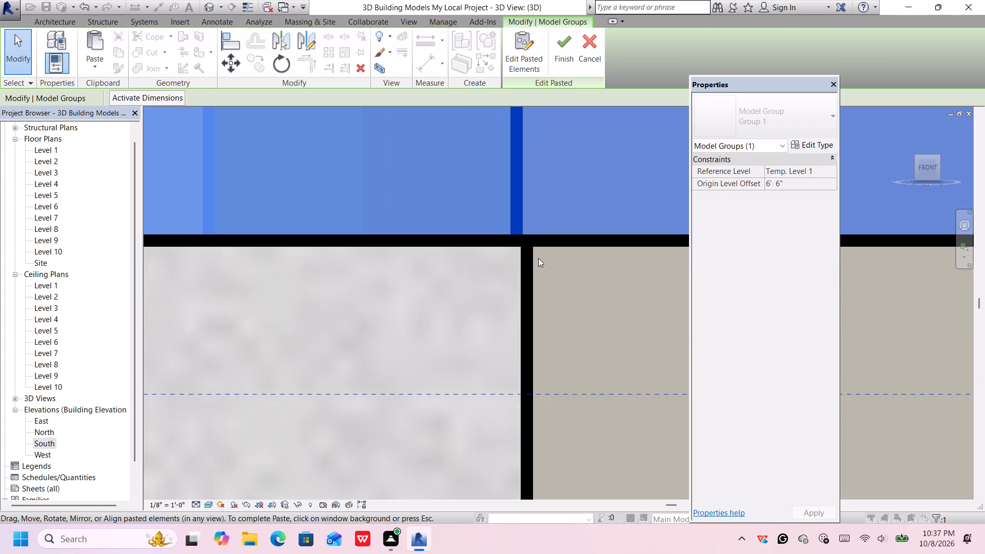
key(Right)
key(Right)
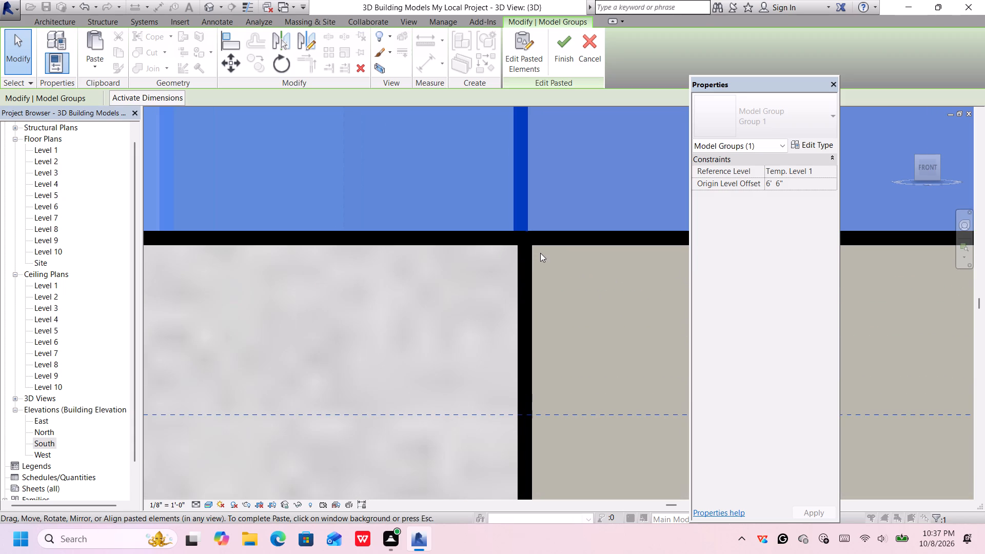
key(Right)
scroll(540, 261, down, 3)
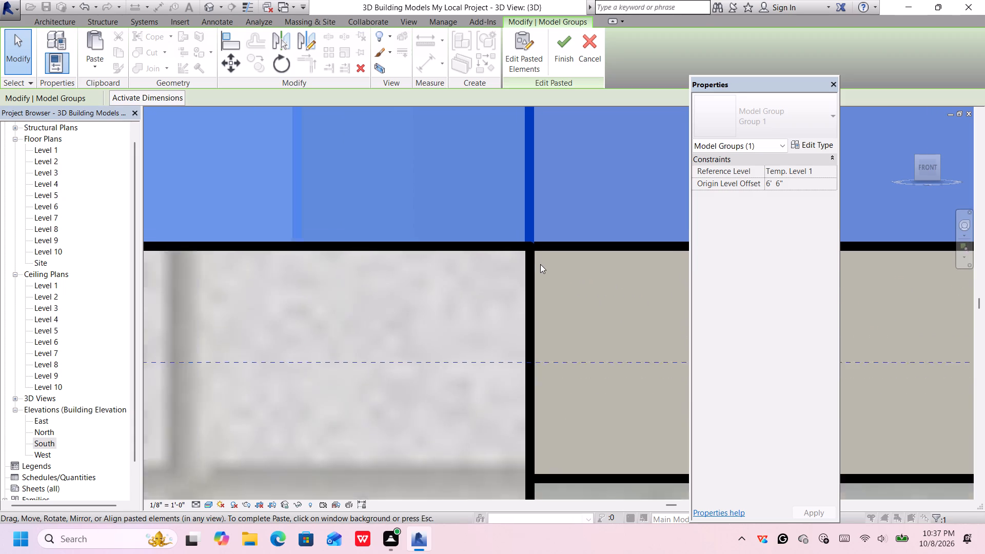
scroll(540, 264, down, 16)
scroll(539, 265, down, 10)
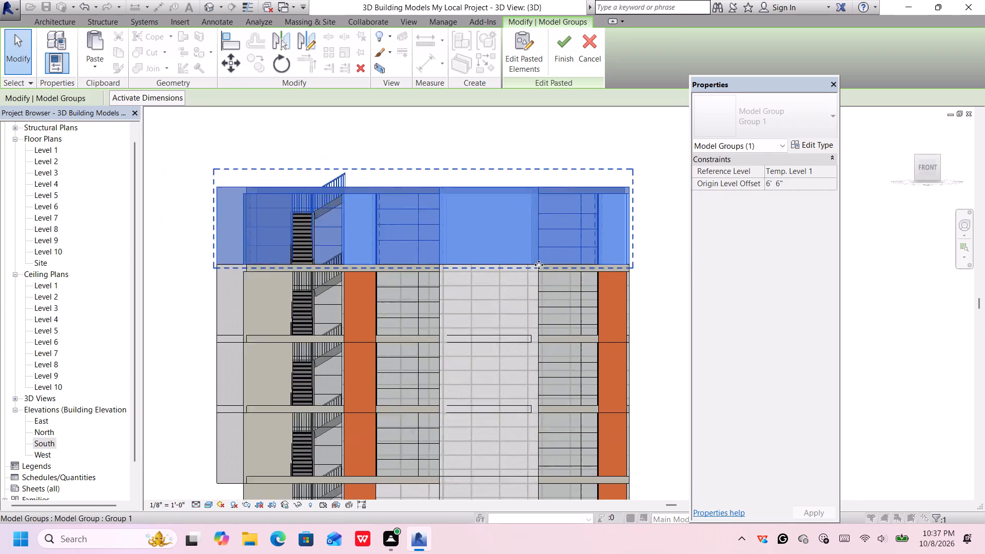
click(631, 160)
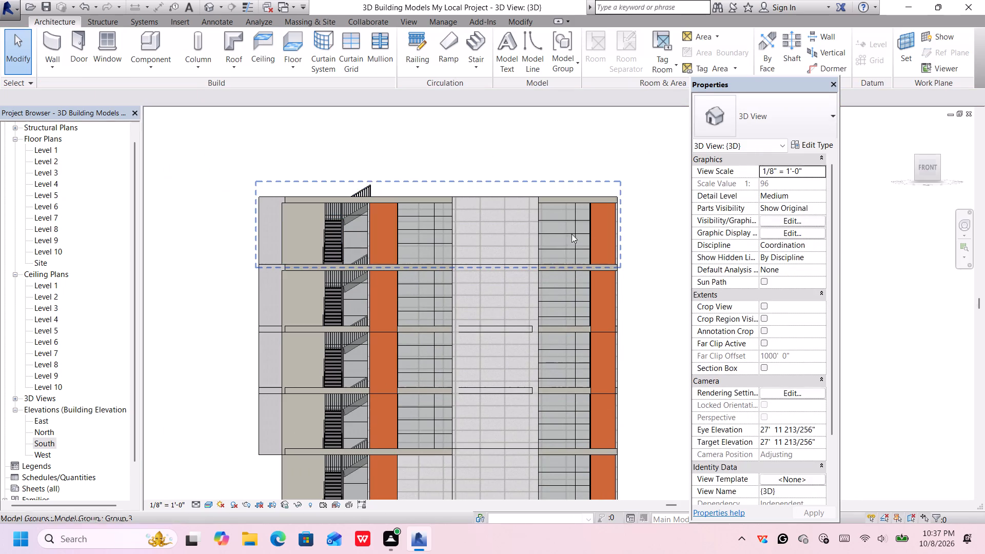
Paste another copy of the storey group on the top slab of the fifth storey.
middle_drag(453, 193, 469, 226)
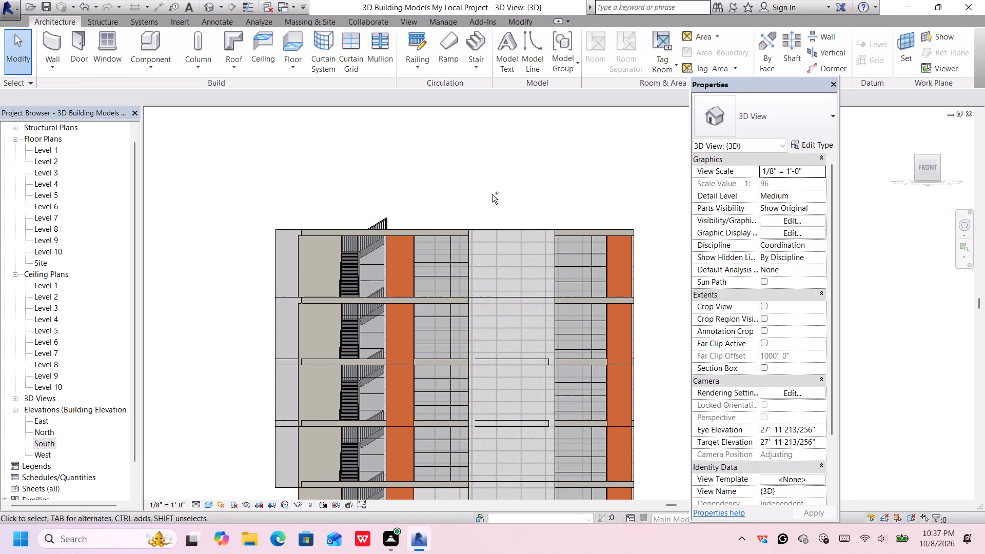
key(ctrl+v)
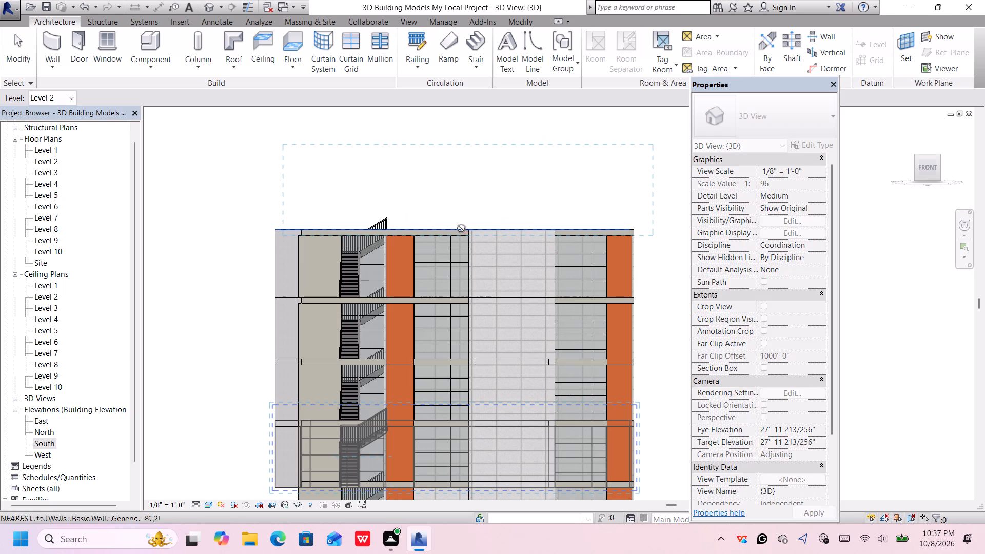
click(454, 228)
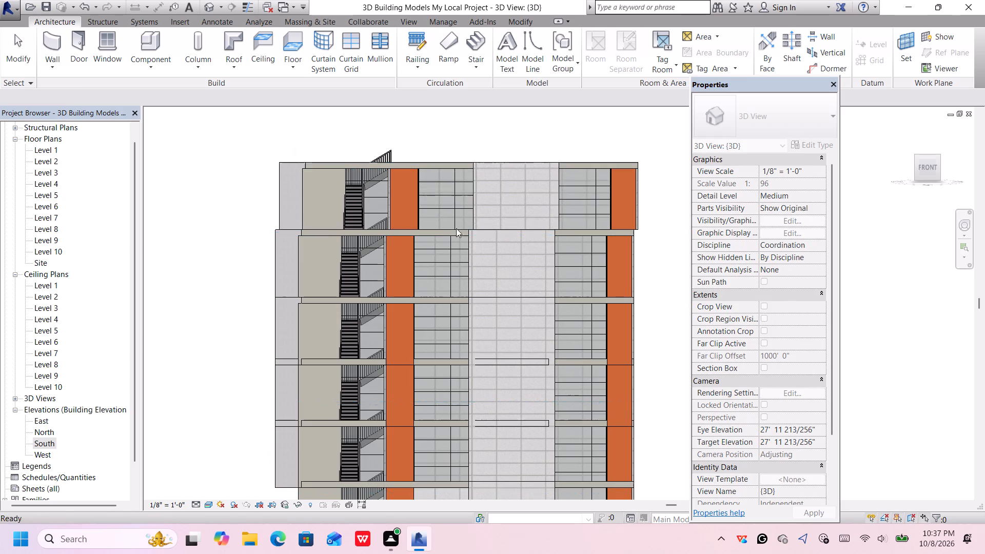
Nudge the sixth-storey group west until its central bay's east edge lines up with the wall below, and finish the paste.
scroll(653, 245, up, 2)
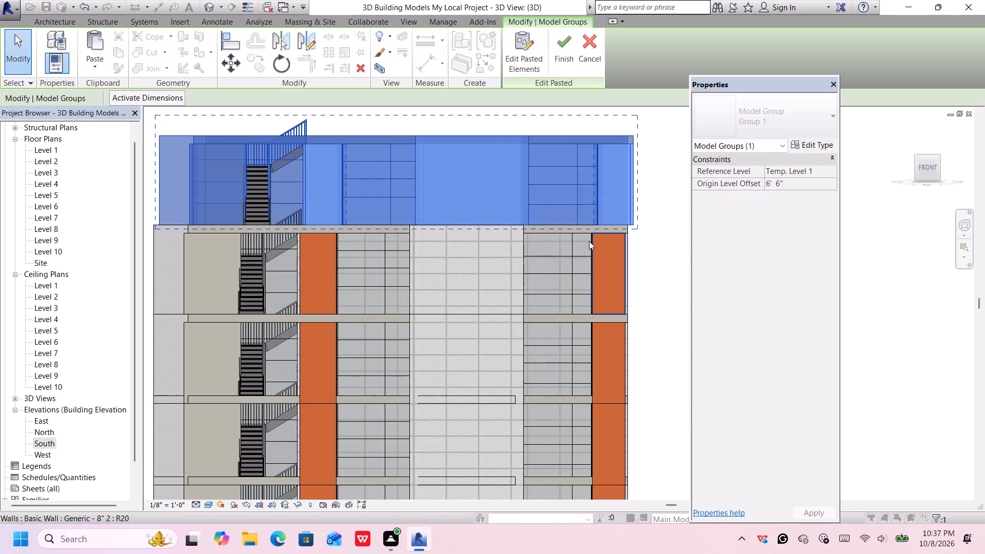
key(Left)
key(Left)
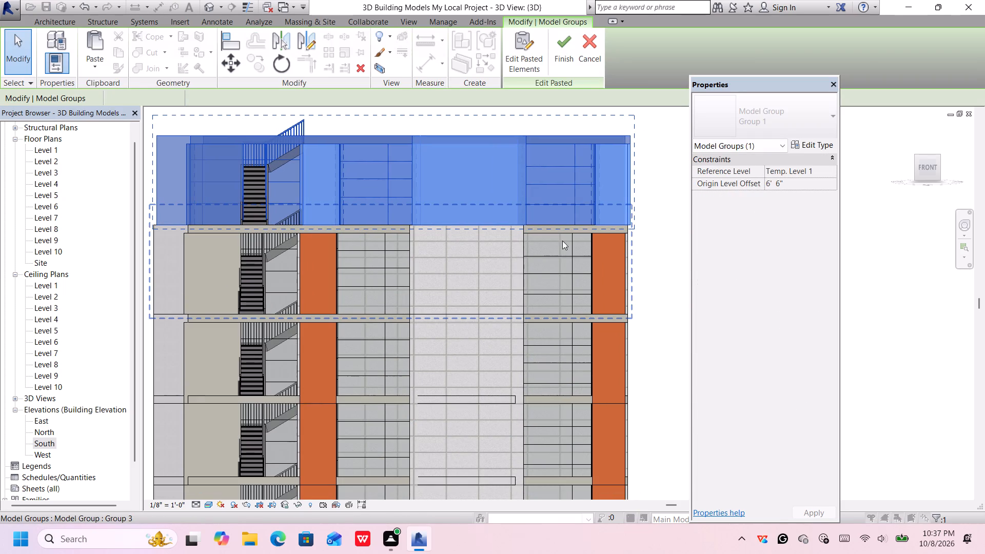
scroll(521, 229, up, 14)
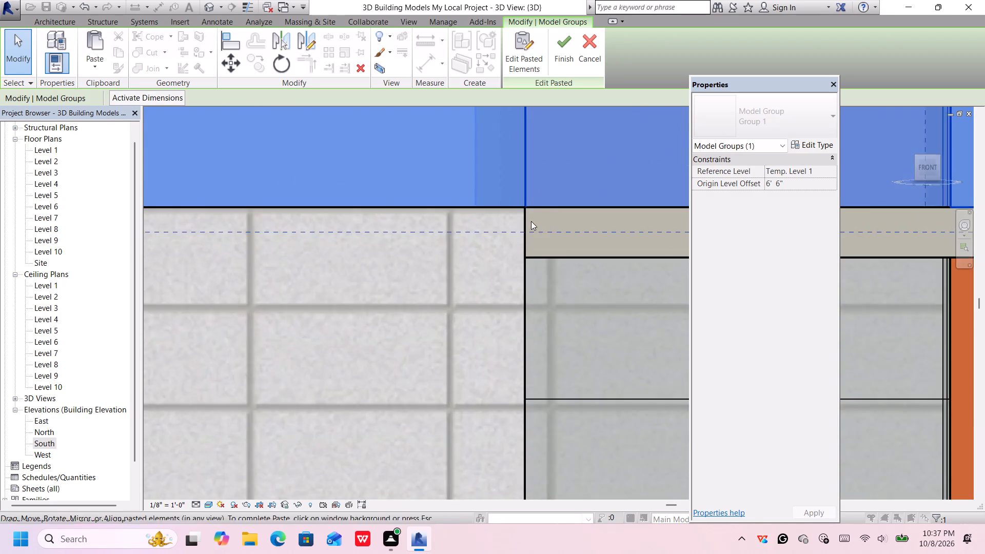
scroll(531, 221, up, 6)
key(Left)
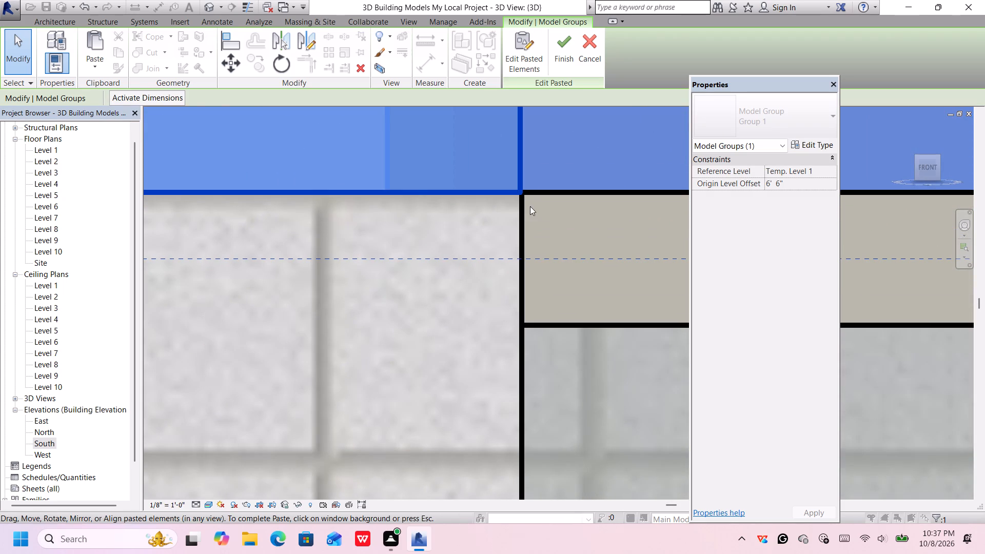
key(Right)
scroll(530, 200, up, 1)
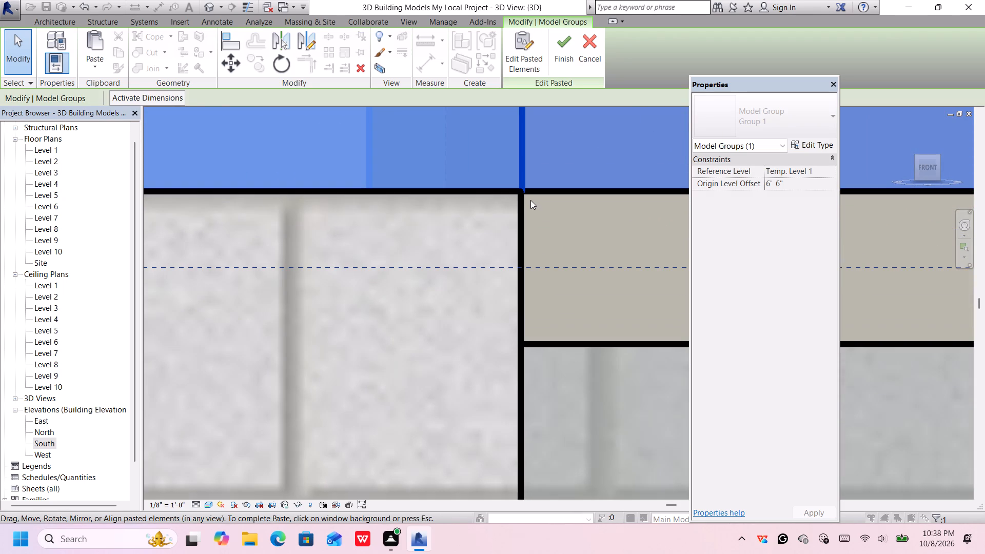
key(Left)
scroll(529, 199, up, 4)
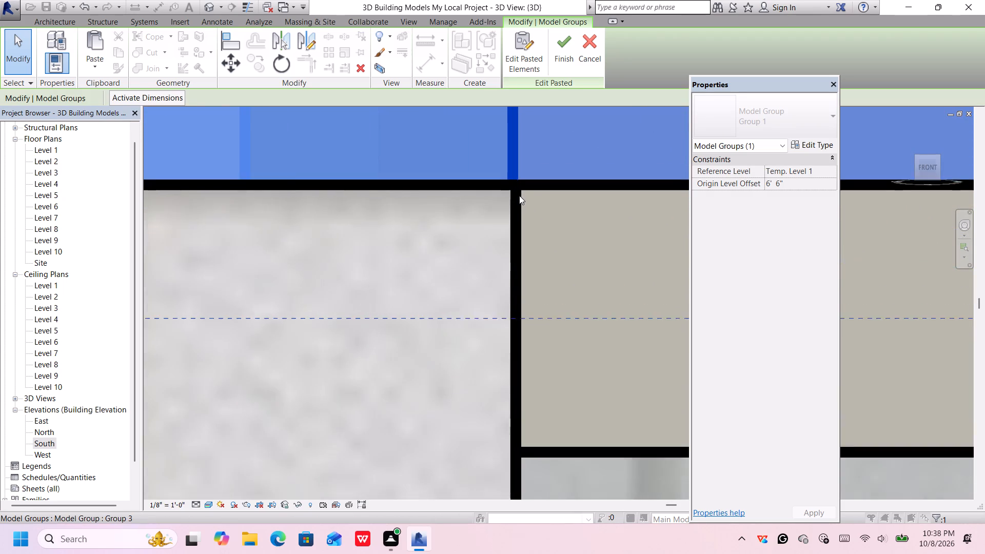
scroll(519, 195, up, 4)
key(Right)
scroll(520, 192, down, 18)
scroll(520, 193, up, 1)
scroll(520, 193, down, 14)
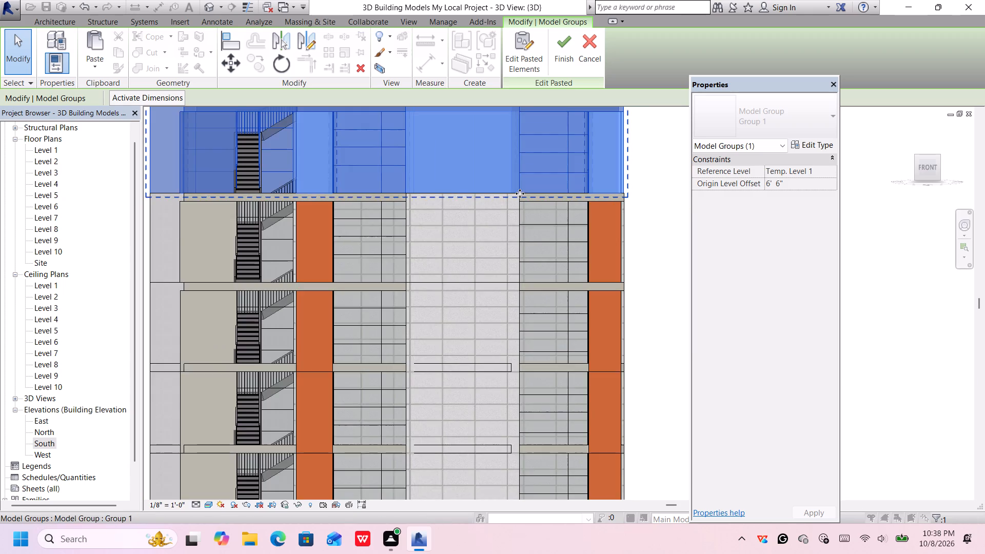
click(632, 214)
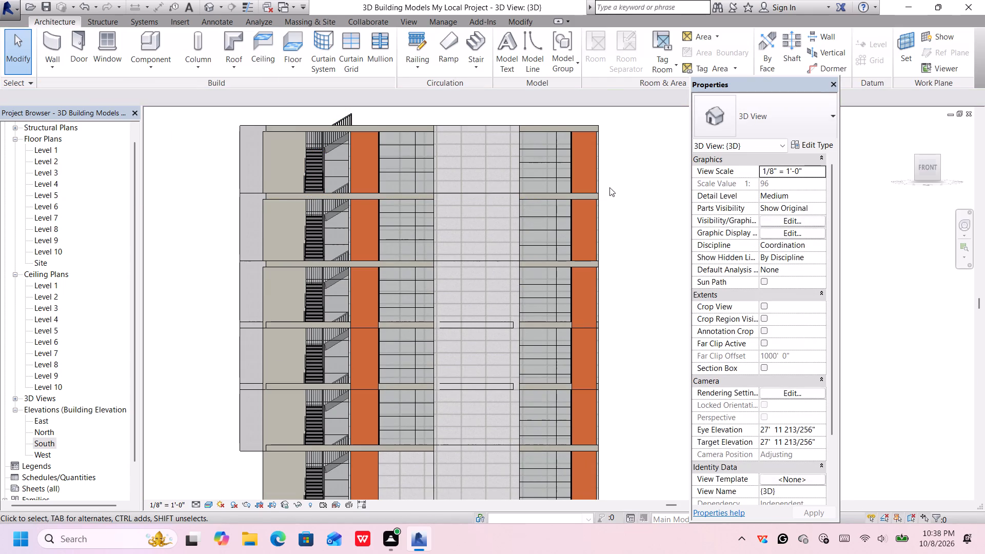
Paste another storey group on top of the sixth storey, snapping to the top west corner of the central bay's wall.
middle_drag(608, 187, 608, 215)
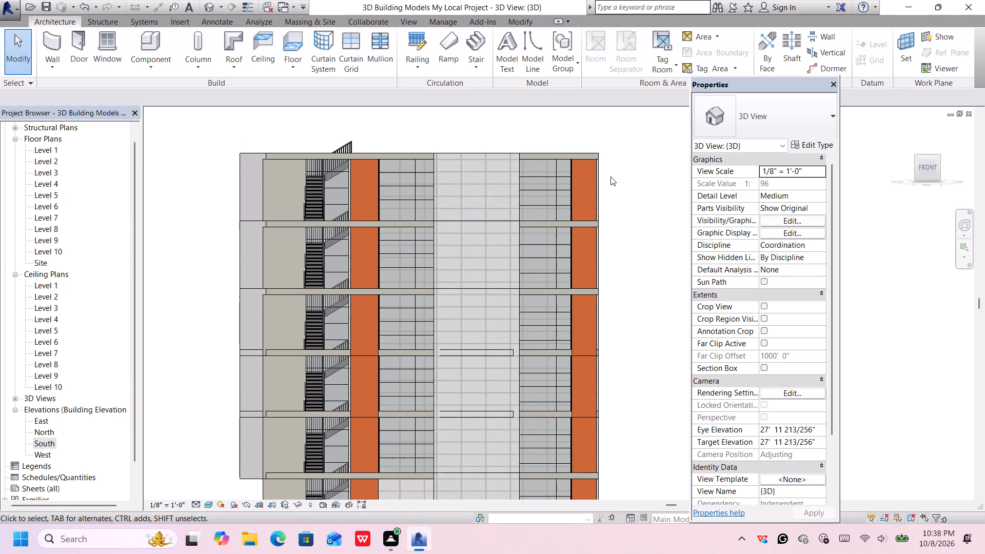
scroll(610, 176, down, 3)
middle_drag(616, 198, 612, 191)
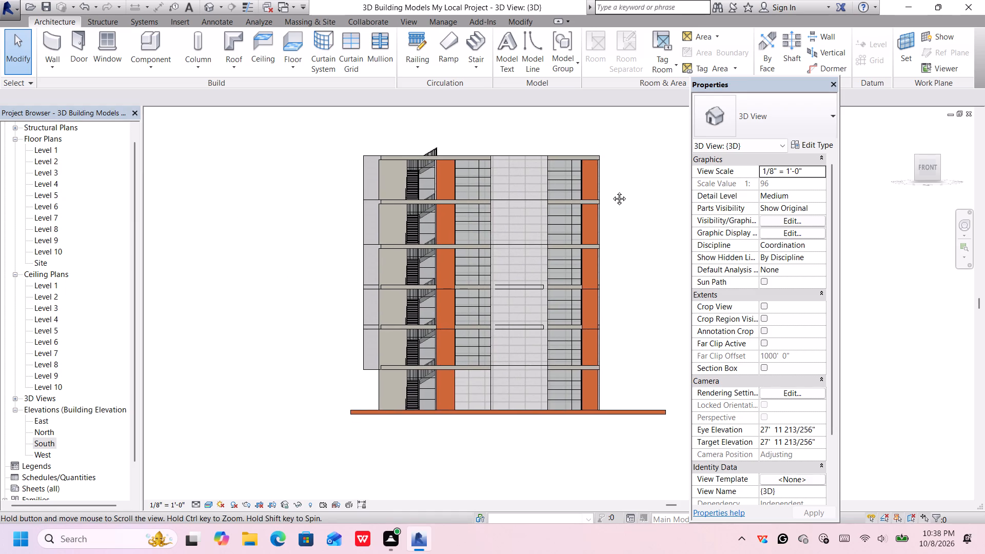
middle_drag(612, 191, 614, 259)
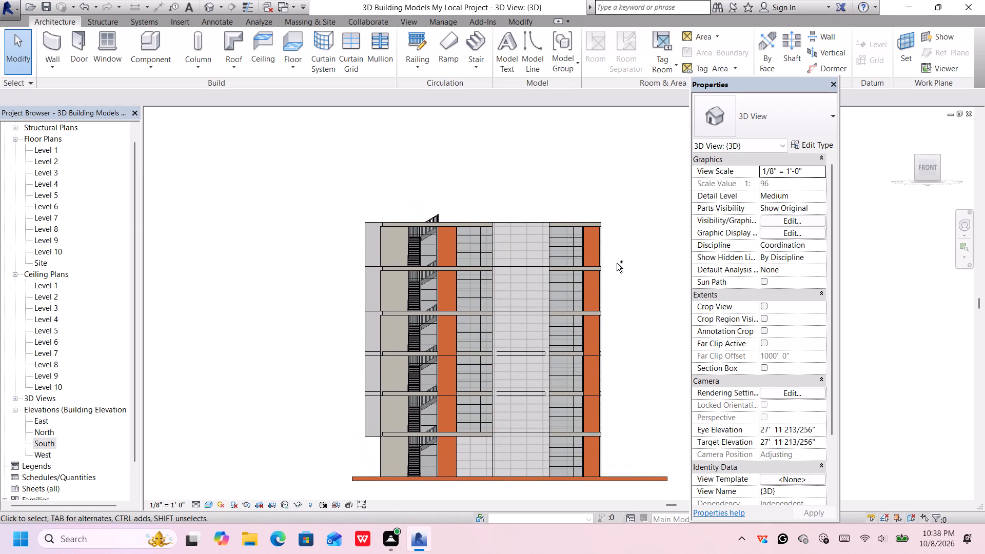
key(ctrl+v)
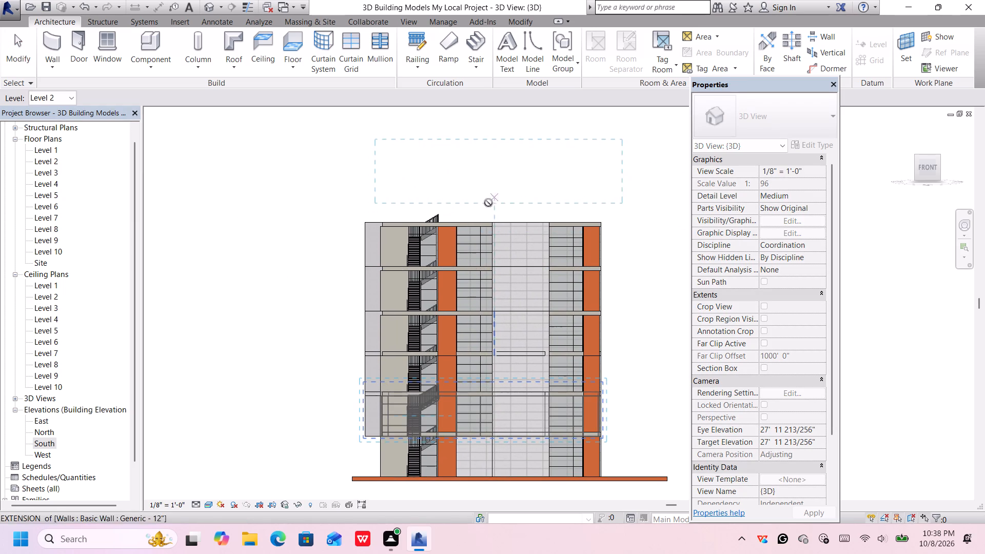
scroll(496, 208, up, 6)
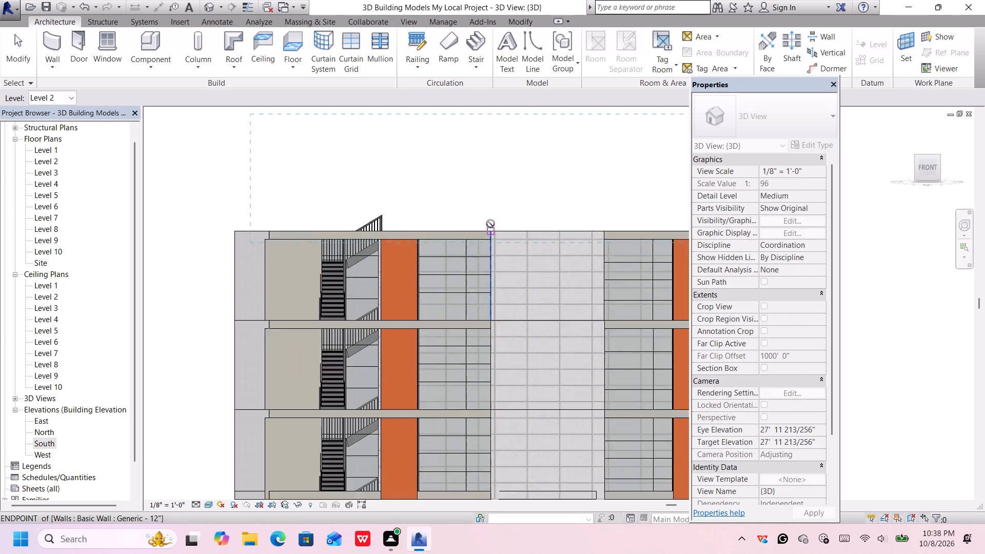
scroll(490, 224, up, 1)
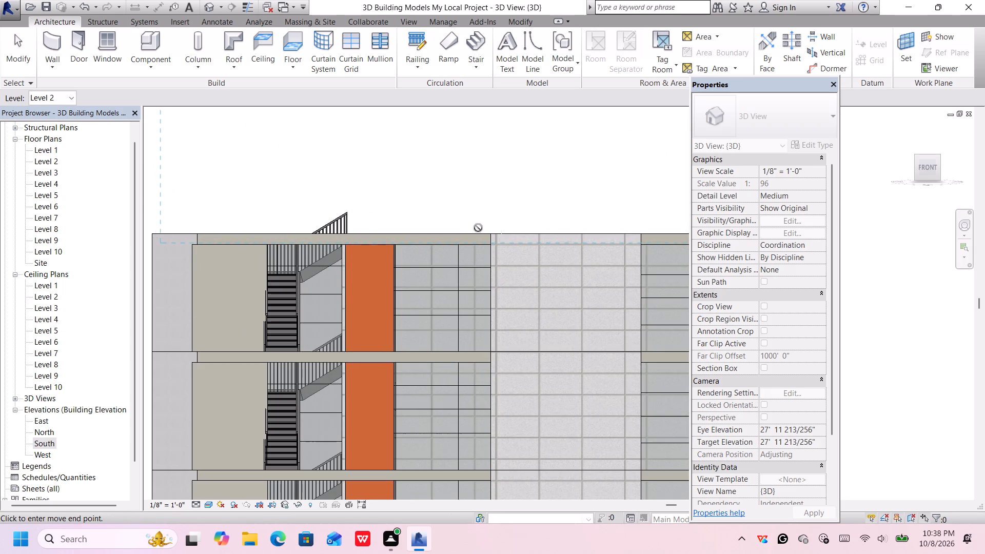
scroll(482, 244, up, 2)
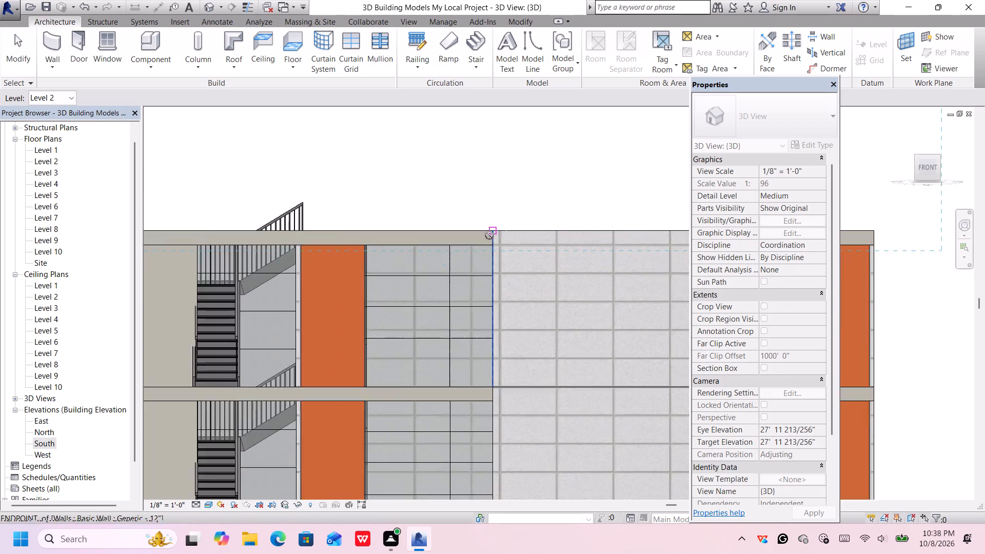
scroll(489, 235, up, 2)
click(494, 229)
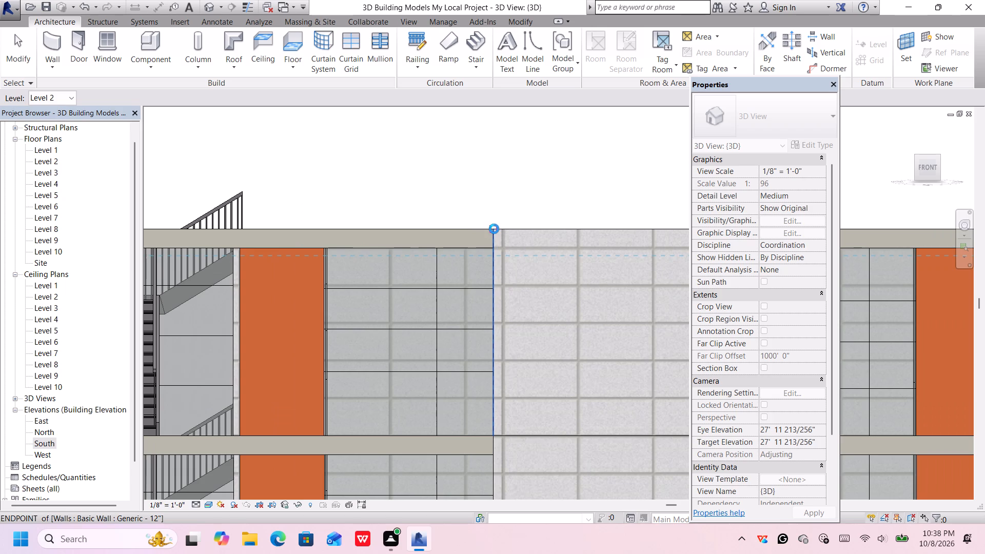
Nudge the seventh-storey group west until its central bay's west edge lines up with the wall below, and finish the paste.
scroll(501, 236, down, 8)
scroll(582, 253, up, 4)
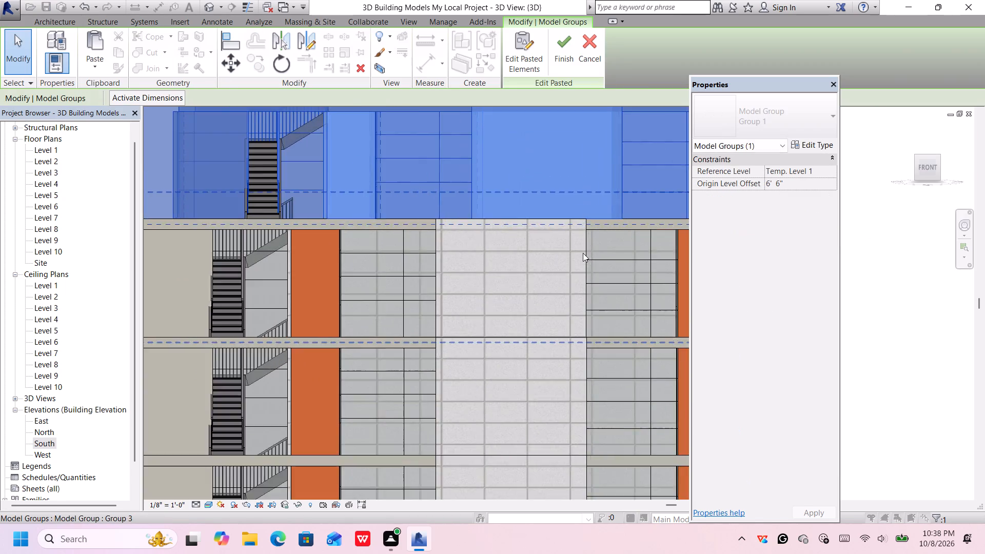
scroll(583, 253, up, 1)
scroll(583, 252, down, 2)
middle_drag(583, 253, 603, 279)
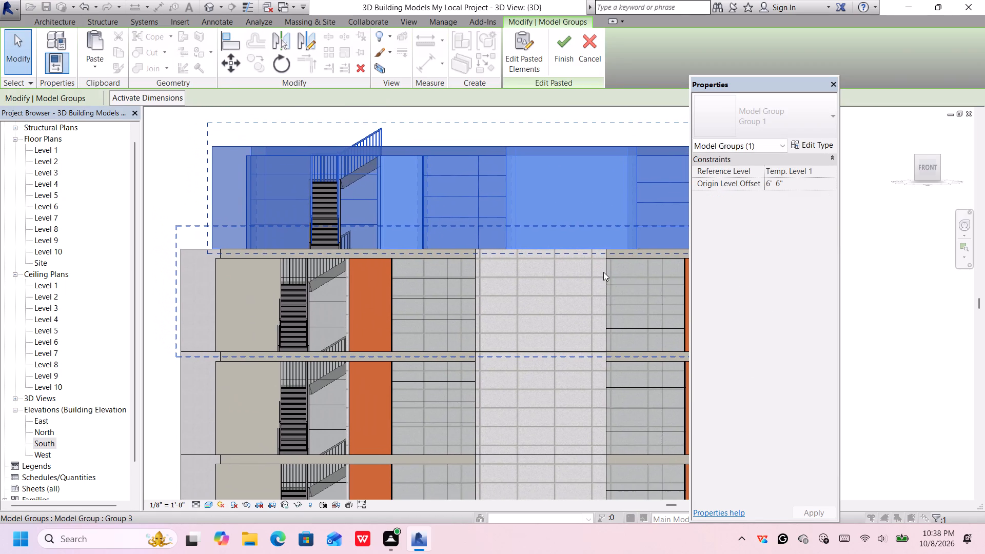
key(Left)
key(Left)
key(Left)
key(Left)
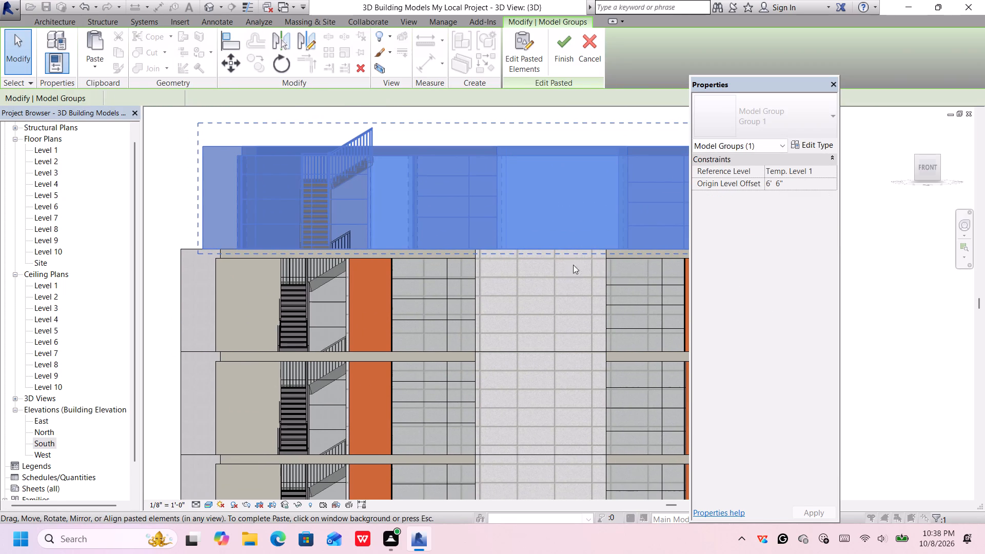
key(Left)
key(Left)
key(Left)
key(Left)
key(Left)
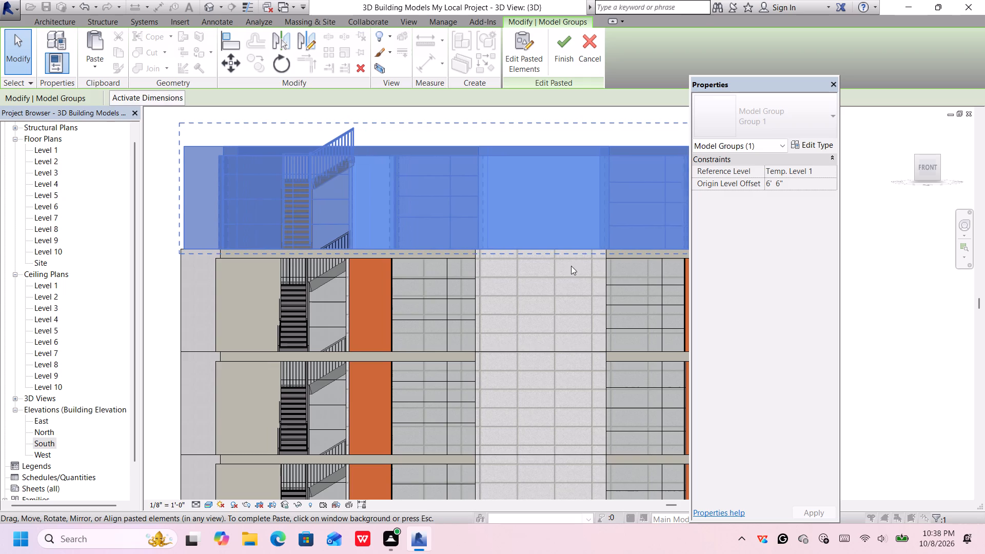
key(Left)
scroll(476, 248, up, 4)
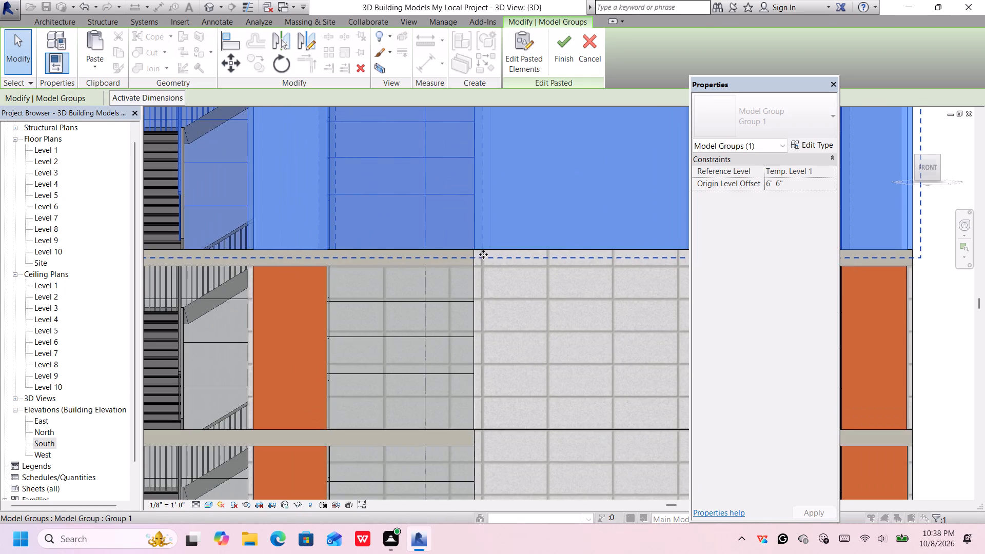
scroll(483, 257, up, 20)
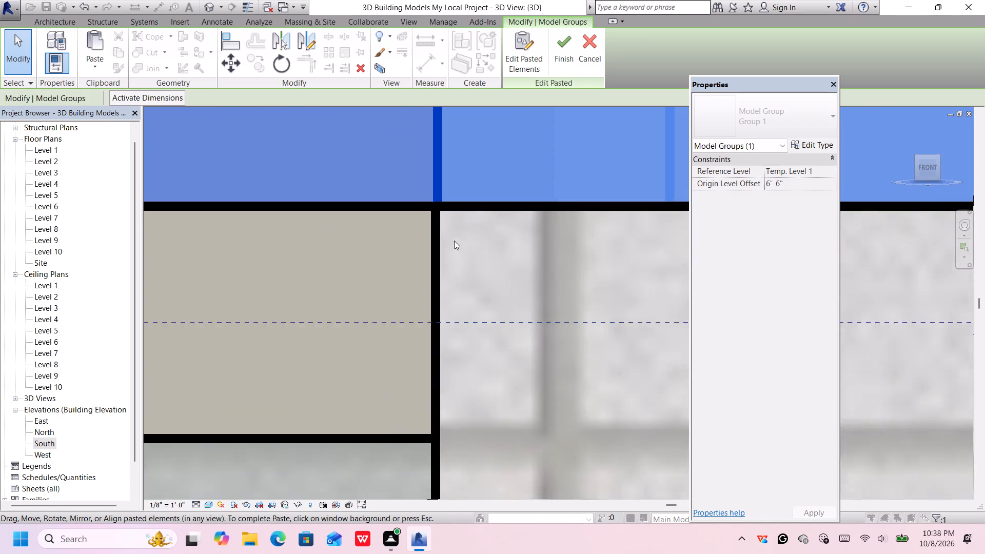
key(Left)
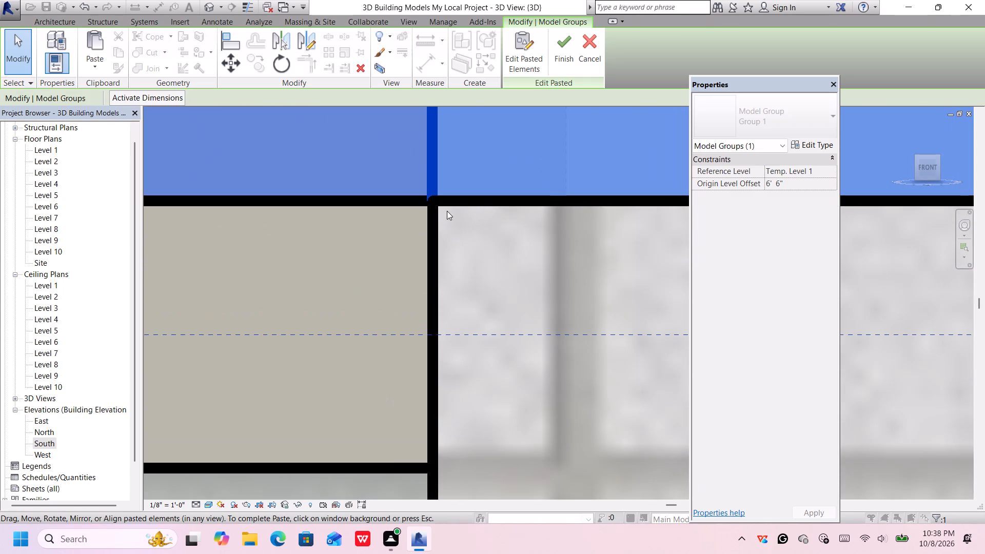
key(Right)
key(Left)
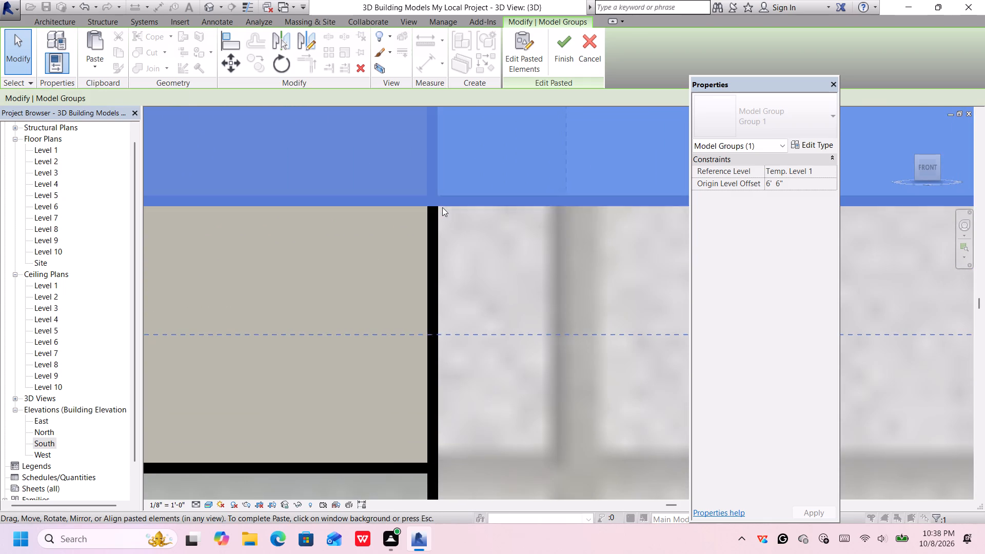
scroll(441, 207, down, 15)
scroll(441, 210, up, 3)
scroll(441, 211, down, 8)
scroll(441, 212, up, 1)
scroll(441, 214, down, 7)
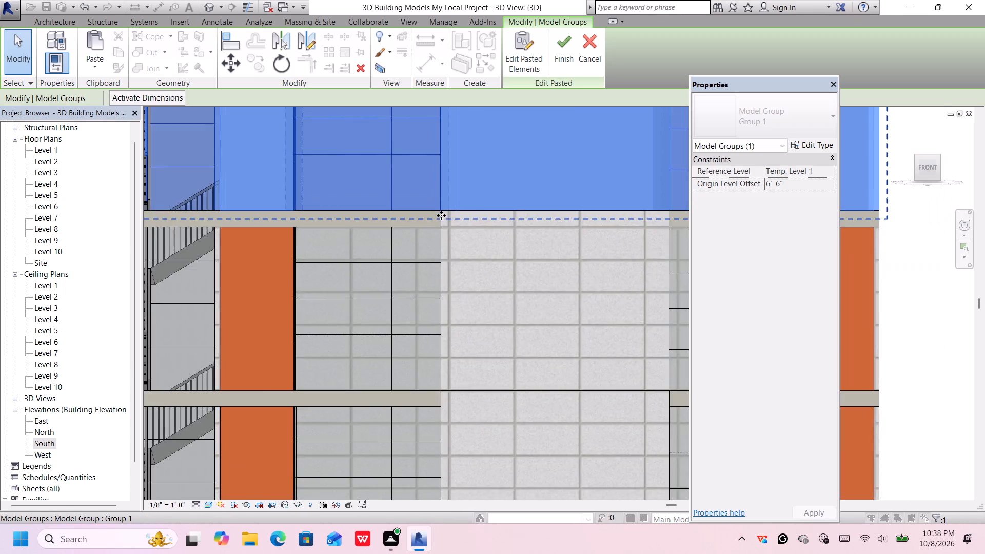
scroll(441, 215, up, 1)
scroll(441, 216, down, 6)
click(584, 181)
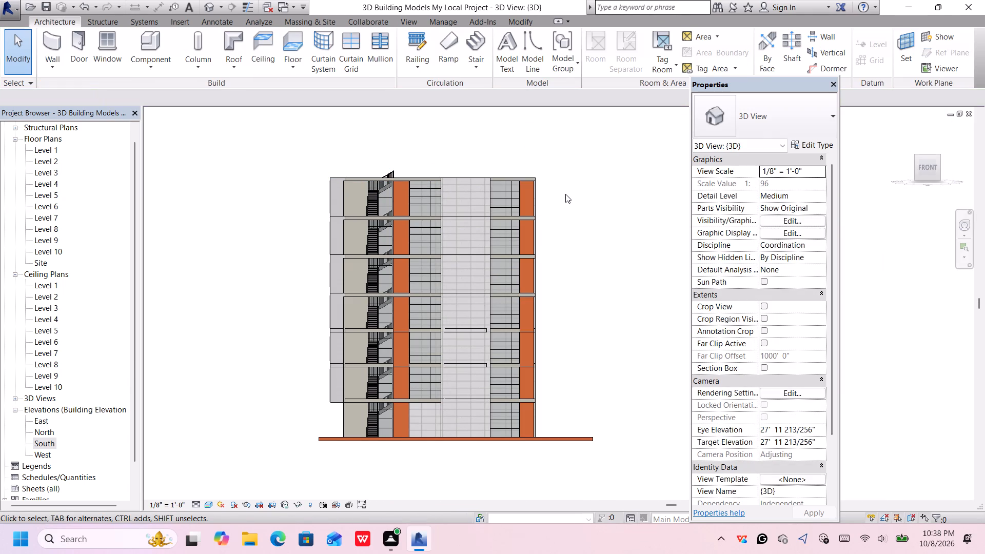
middle_drag(587, 225, 592, 243)
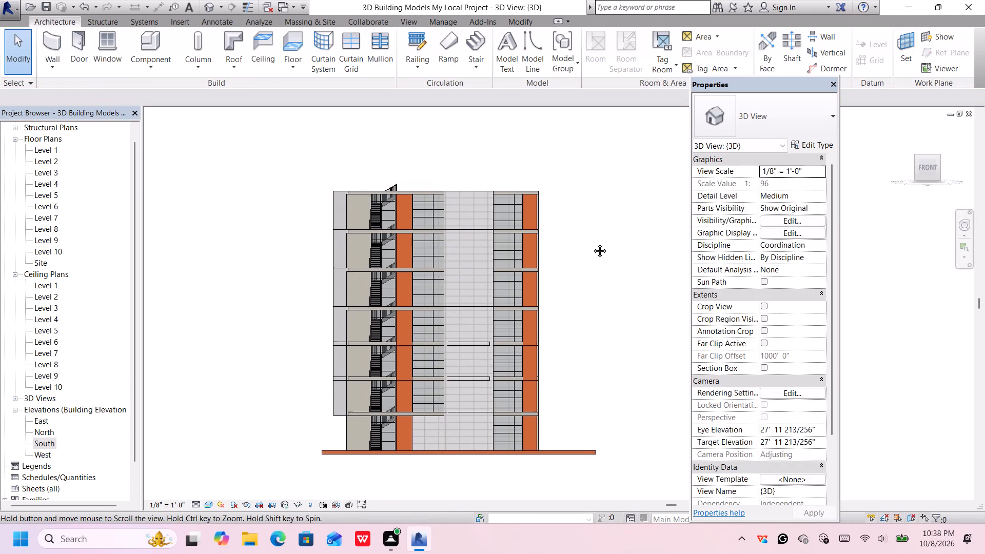
Paste another copy of the storey group on the top edge of the seventh storey.
middle_drag(592, 243, 597, 254)
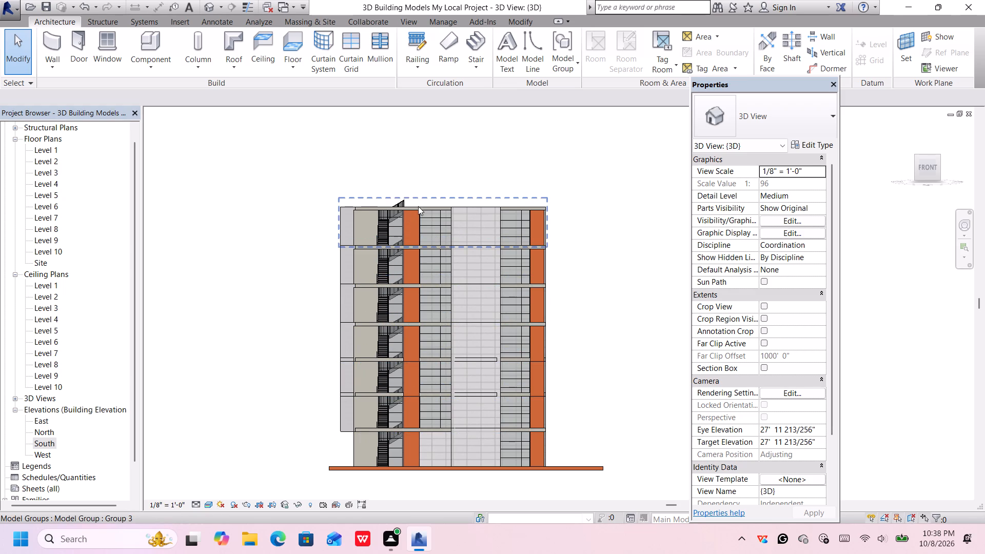
middle_drag(415, 192, 429, 258)
scroll(415, 195, up, 1)
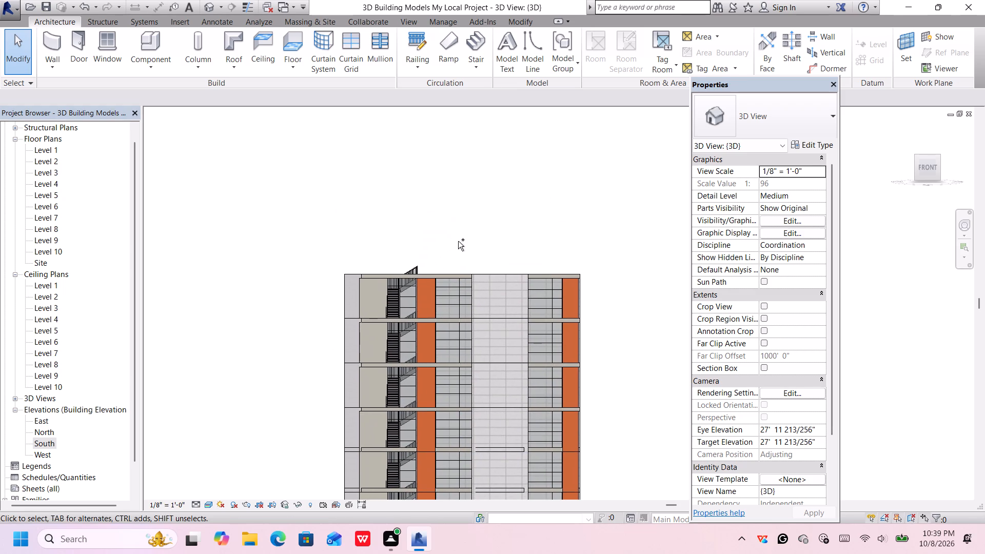
key(ctrl+v)
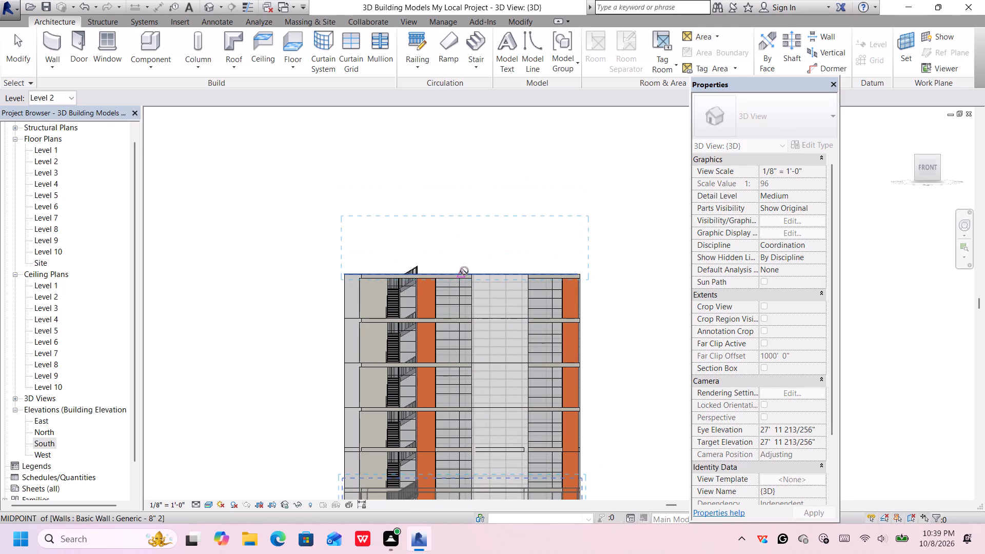
scroll(465, 271, up, 2)
click(460, 274)
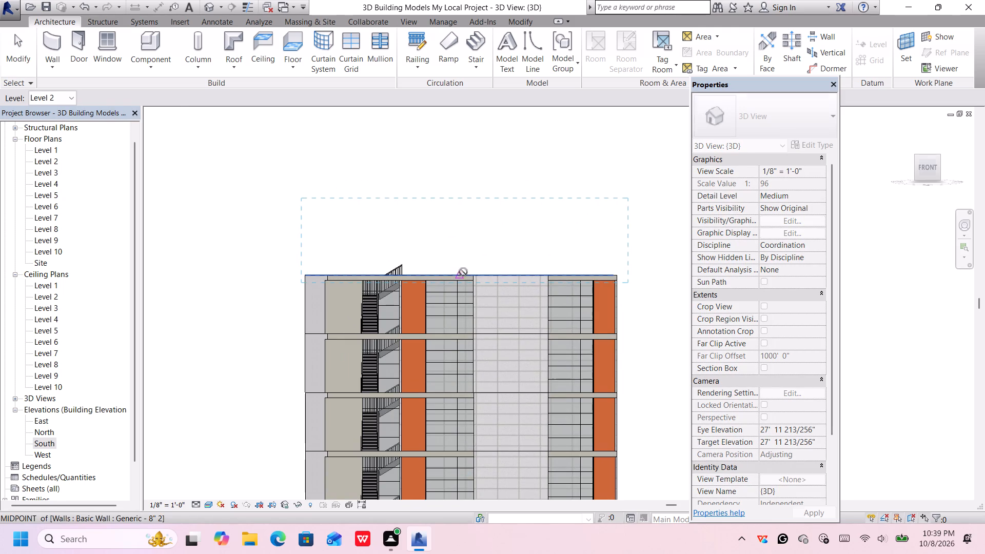
Nudge the eighth-storey group sideways until its central bay's west edge lines up with the wall below, and finish the paste.
scroll(505, 262, up, 6)
key(Left)
key(Left)
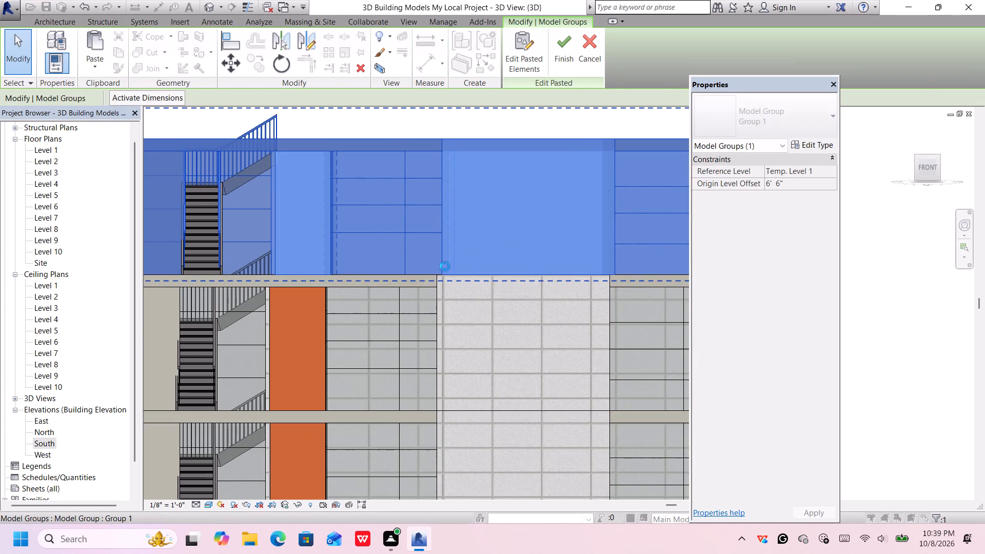
scroll(425, 260, up, 12)
key(Left)
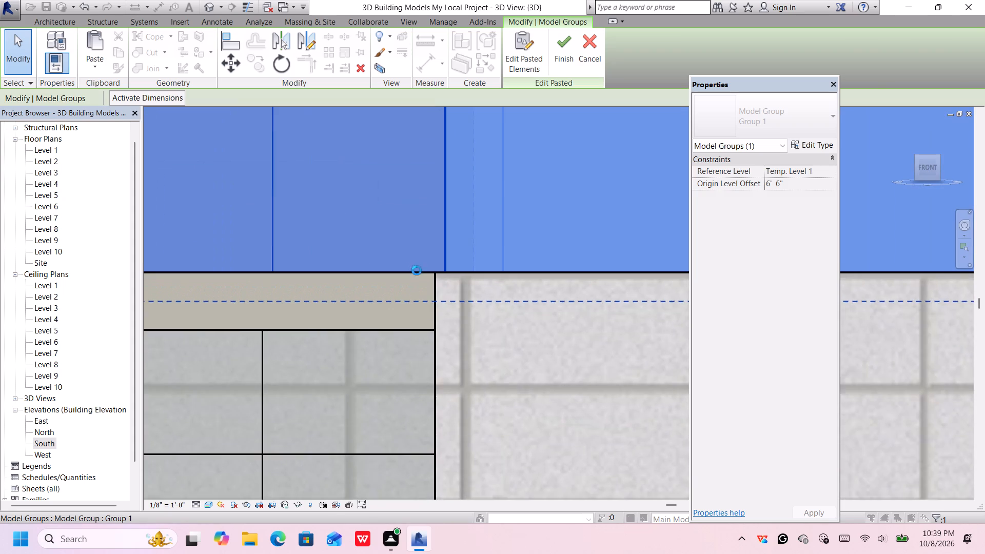
key(Left)
key(Left)
key(Left)
key(Left)
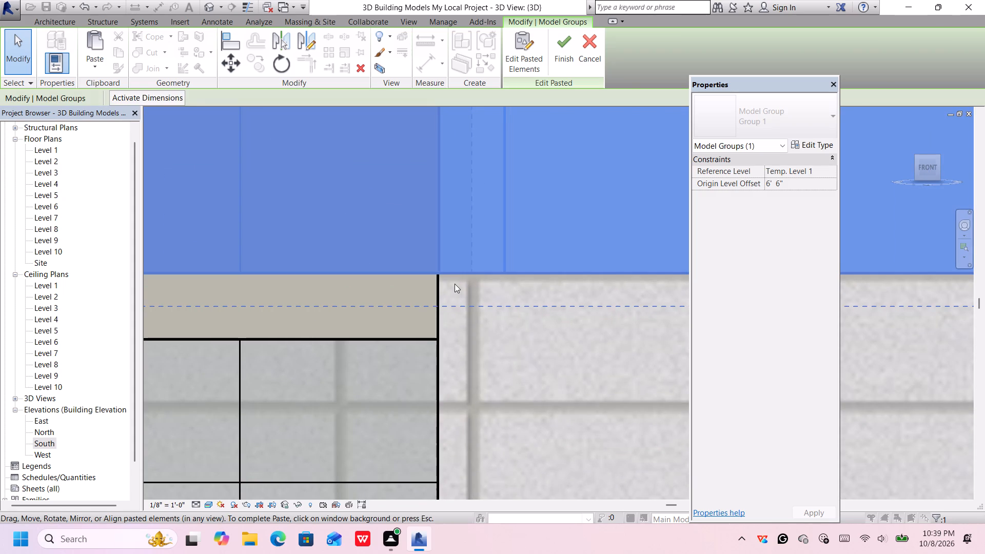
scroll(451, 276, up, 6)
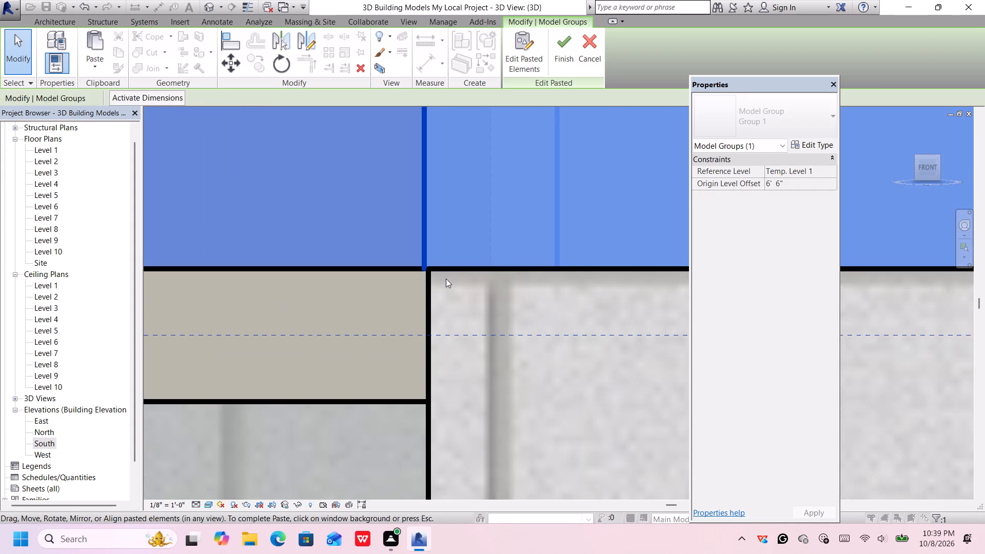
key(Right)
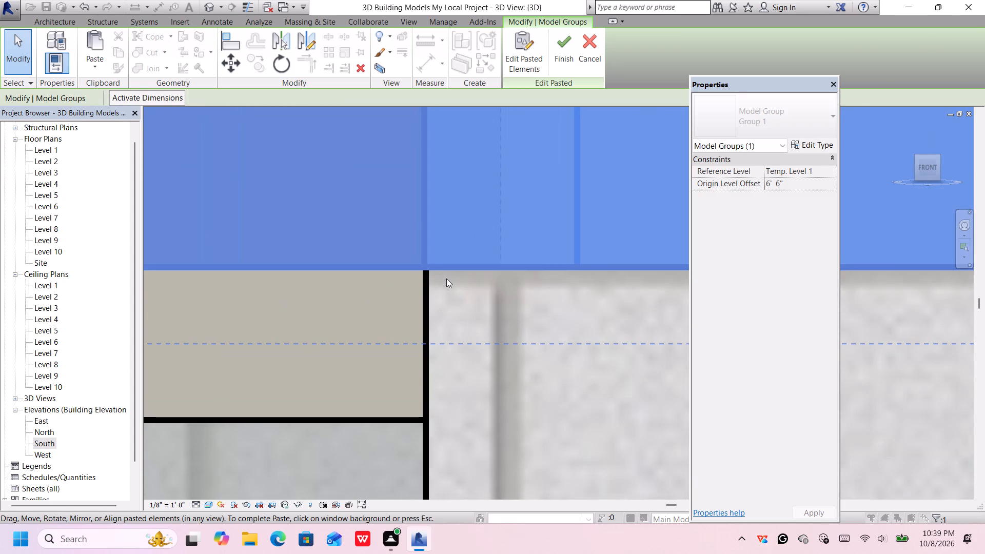
scroll(446, 279, down, 2)
key(Right)
scroll(445, 276, up, 1)
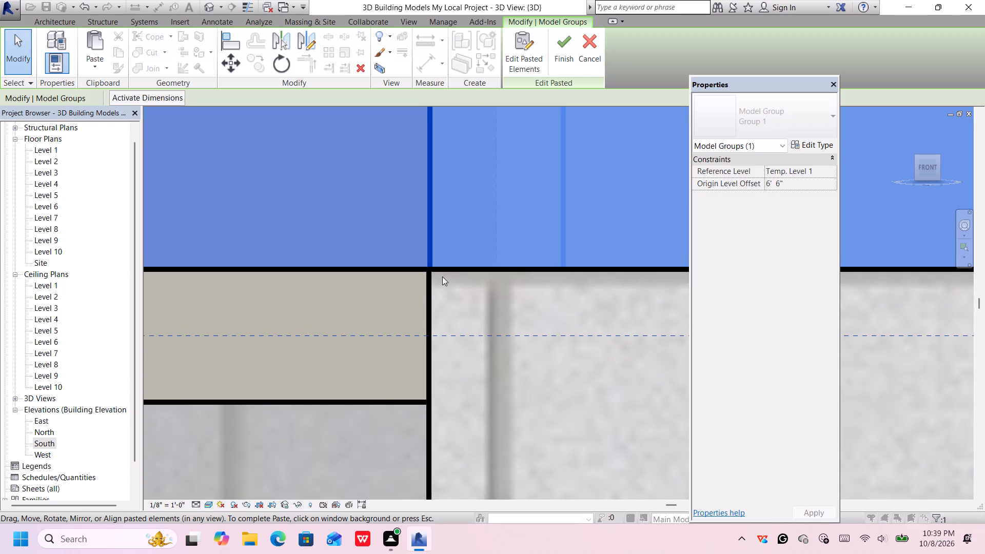
scroll(437, 273, up, 12)
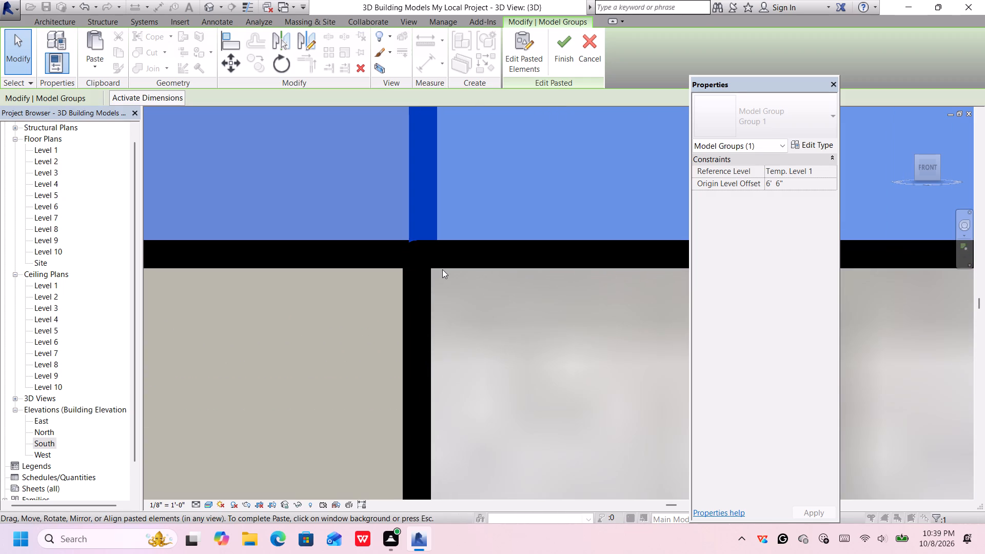
key(Left)
scroll(445, 314, down, 5)
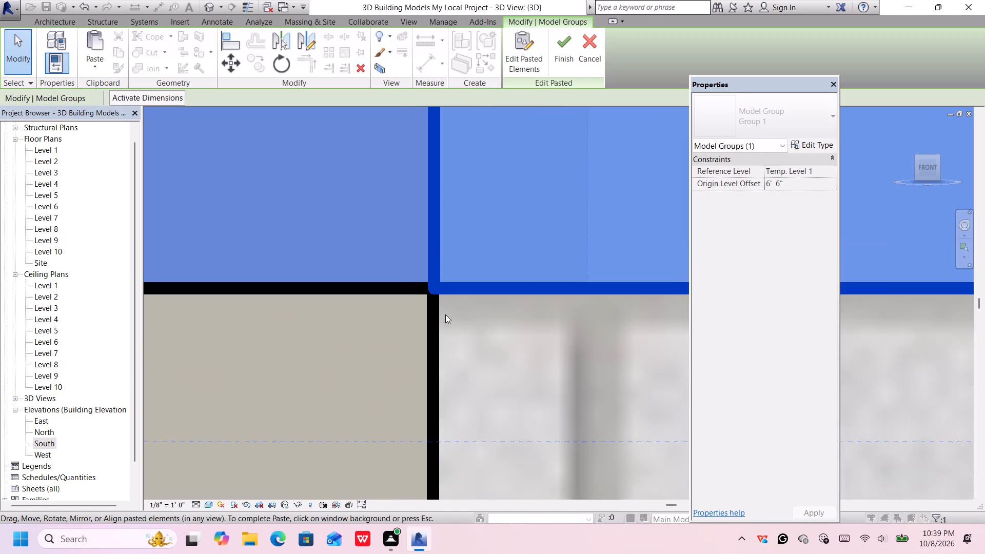
scroll(445, 314, down, 9)
scroll(445, 315, up, 1)
scroll(445, 315, down, 20)
scroll(445, 315, down, 1)
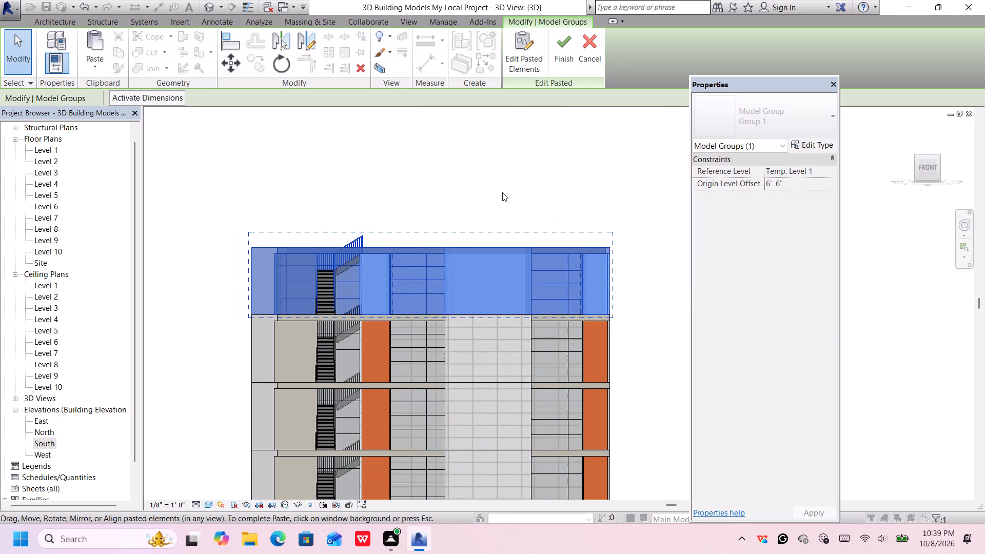
scroll(502, 193, down, 2)
click(504, 193)
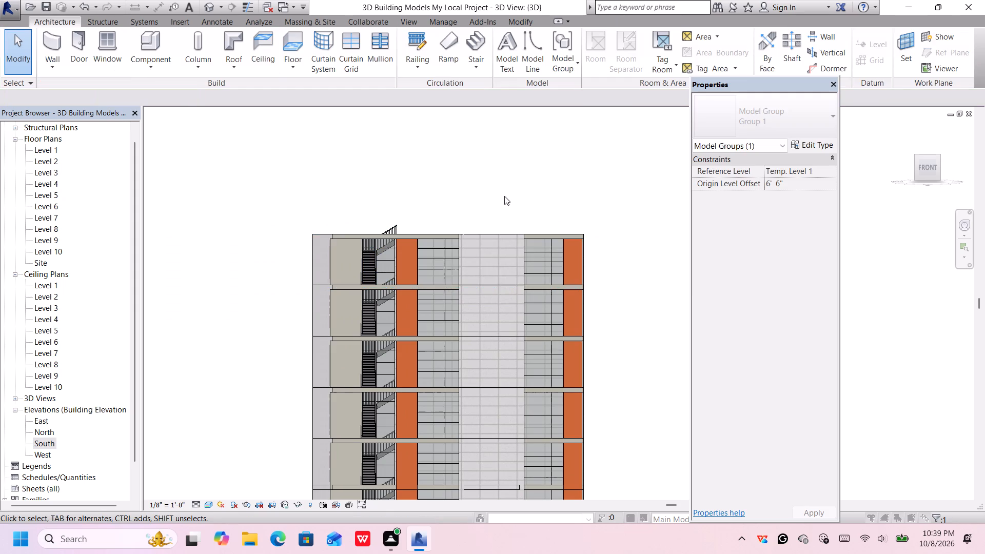
Paste another storey group on the top slab of the eighth storey, just west of the central bay.
key(ctrl+v)
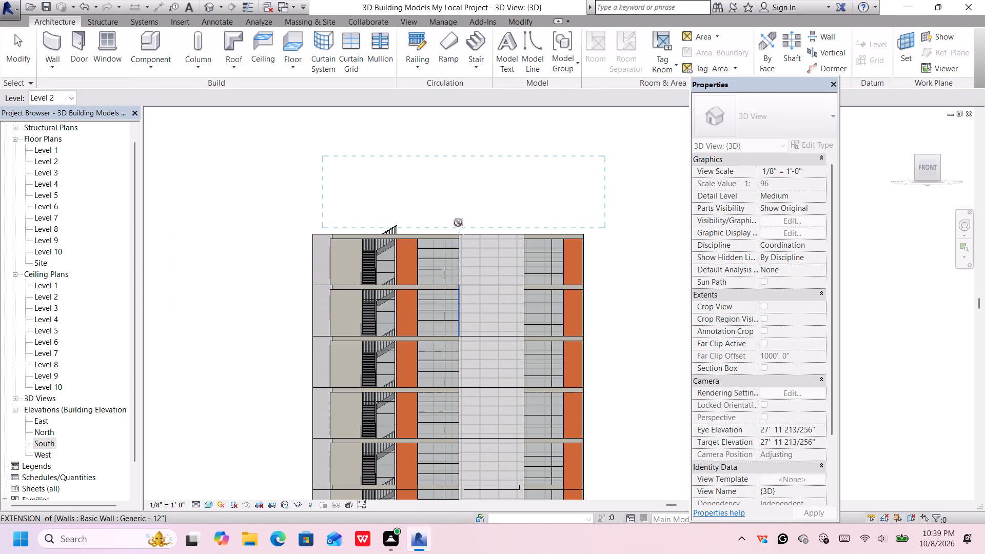
scroll(457, 223, up, 3)
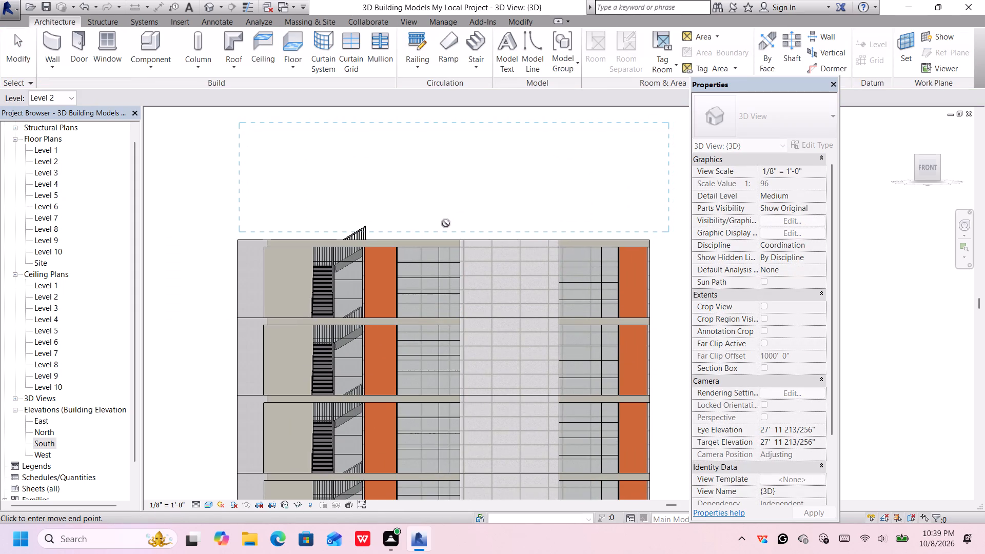
scroll(448, 227, up, 1)
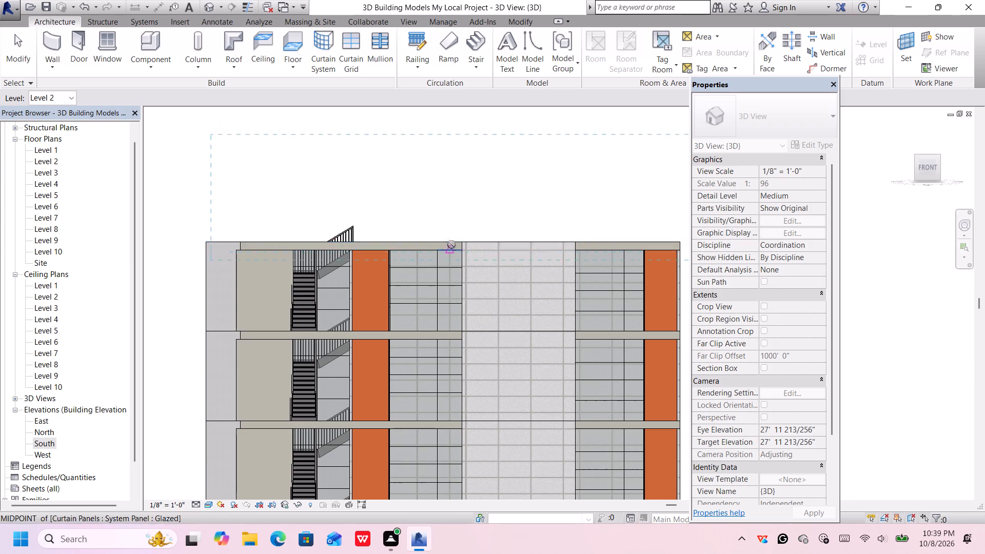
click(438, 240)
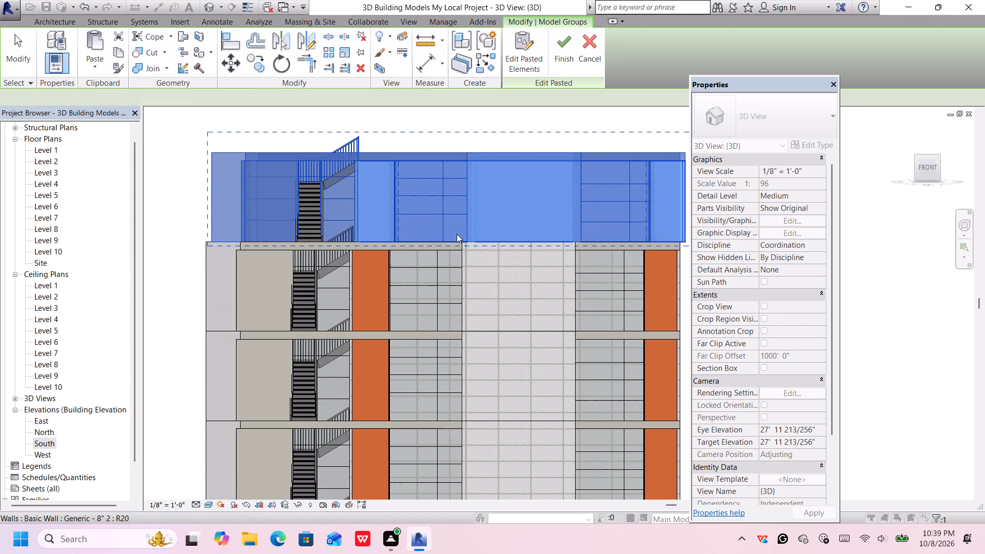
Nudge the ninth-storey group west until its central bay's west edge lines up with the wall below, and finish the paste.
scroll(442, 238, up, 6)
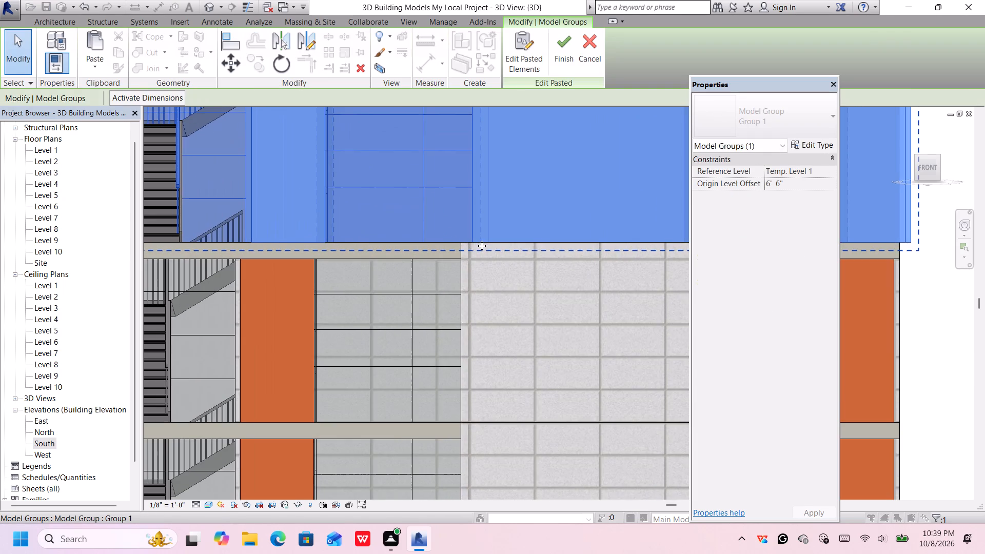
key(Left)
key(Left)
key(Left)
key(Left)
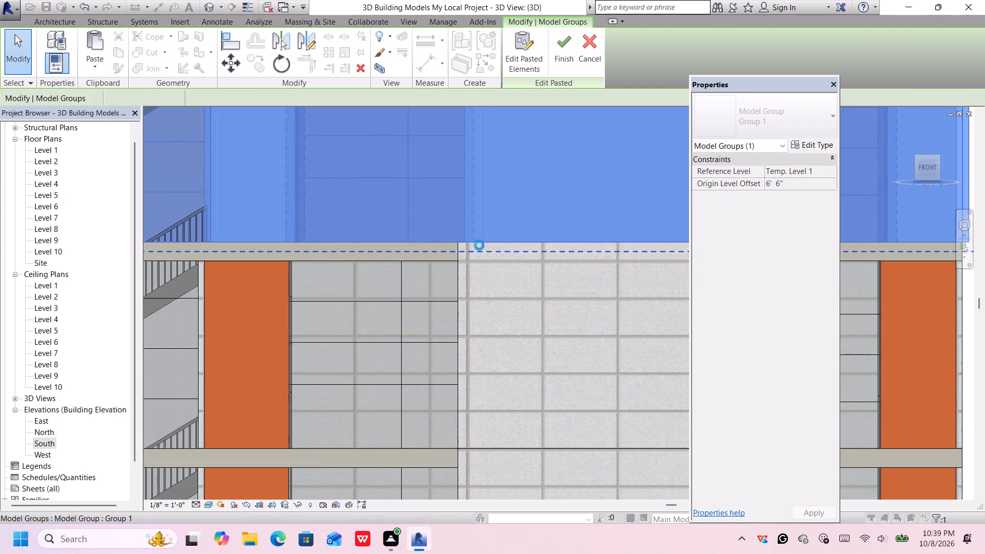
scroll(472, 242, up, 10)
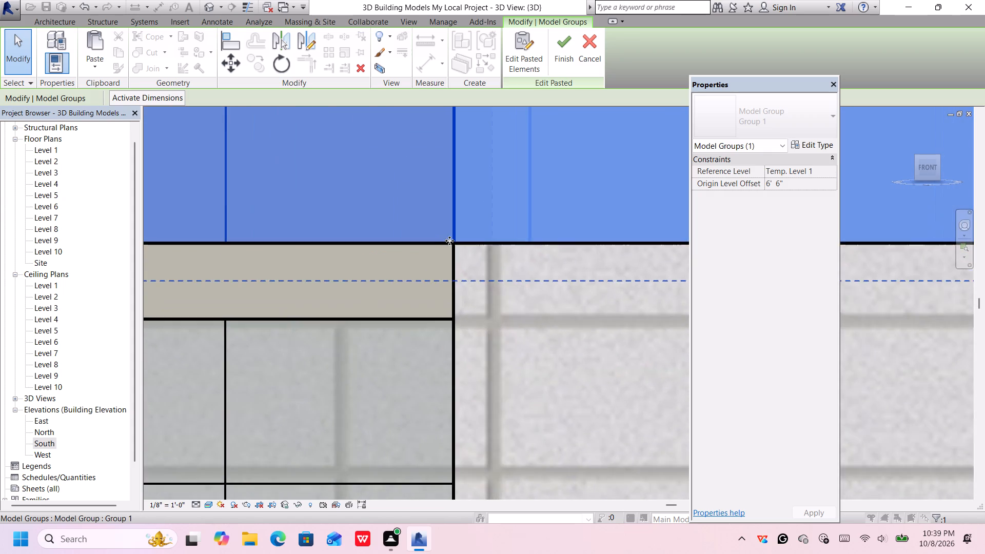
scroll(449, 240, up, 6)
scroll(509, 279, up, 1)
scroll(505, 275, down, 1)
scroll(504, 273, up, 4)
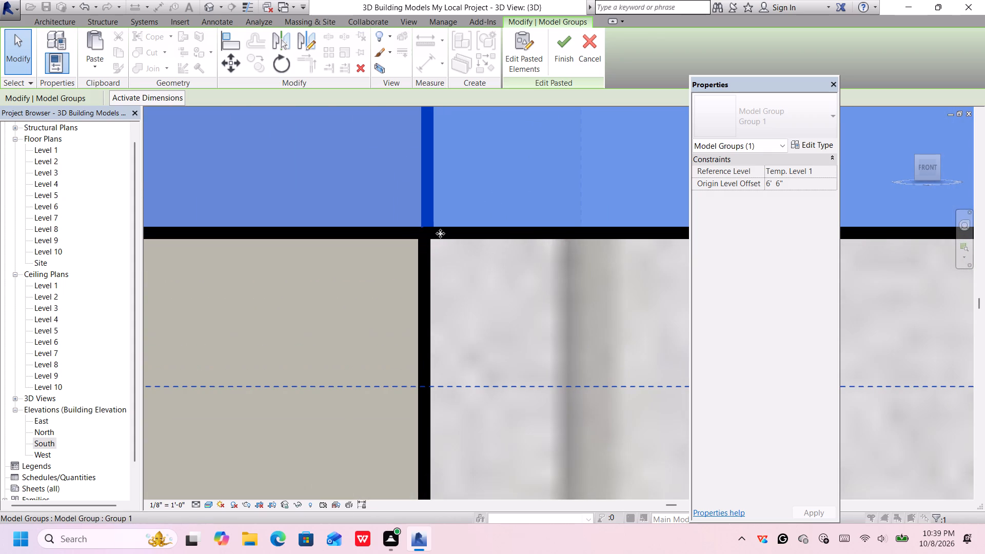
scroll(448, 232, down, 15)
scroll(441, 225, down, 6)
scroll(441, 225, up, 1)
scroll(441, 225, down, 2)
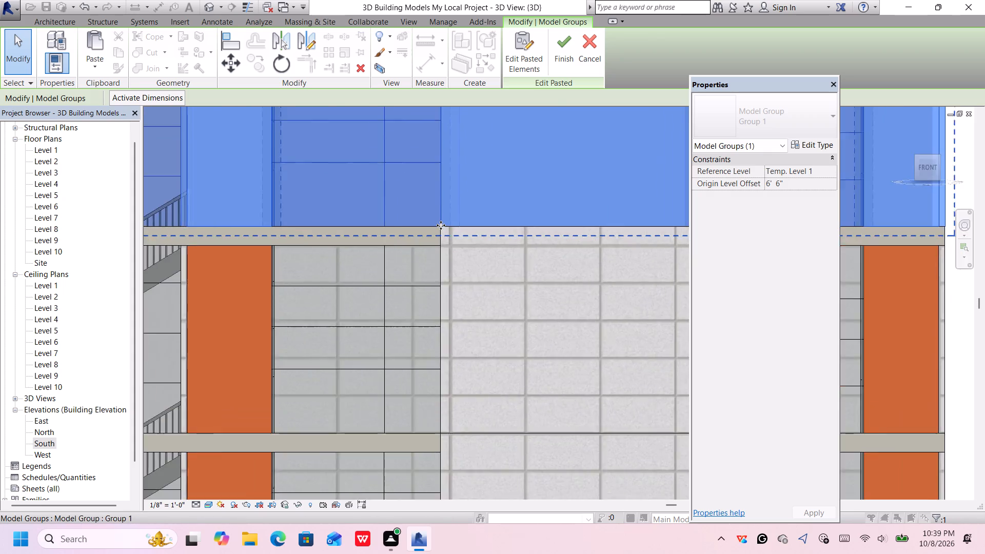
scroll(441, 225, down, 10)
click(593, 200)
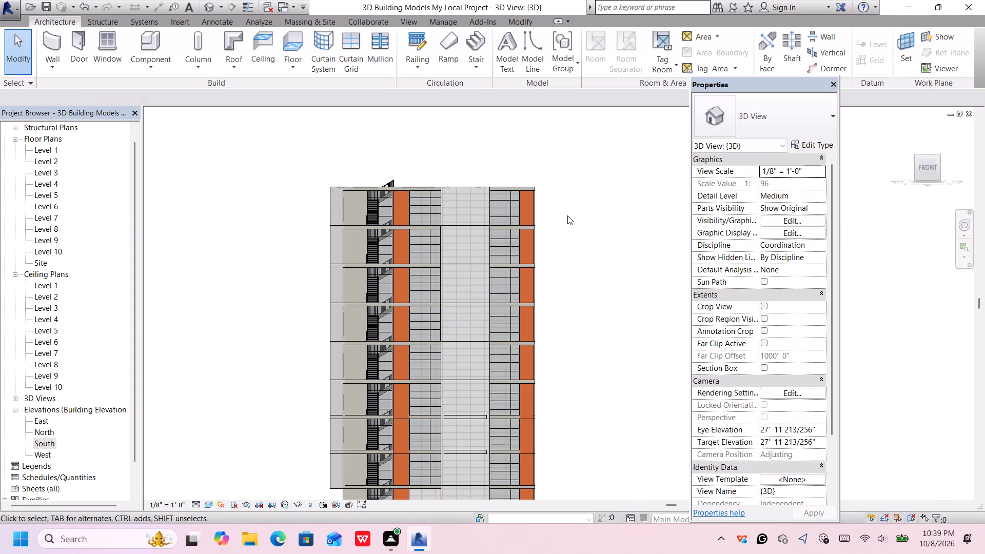
Examine the whole stacked tower from the front and from an angled view that shows the roof.
scroll(567, 217, down, 3)
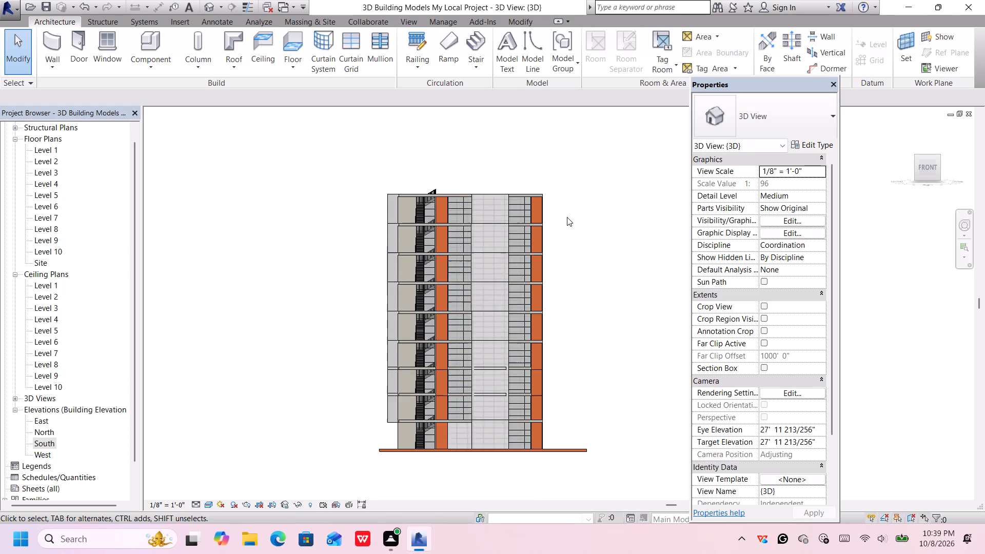
middle_drag(568, 221, 565, 208)
middle_drag(566, 210, 566, 210)
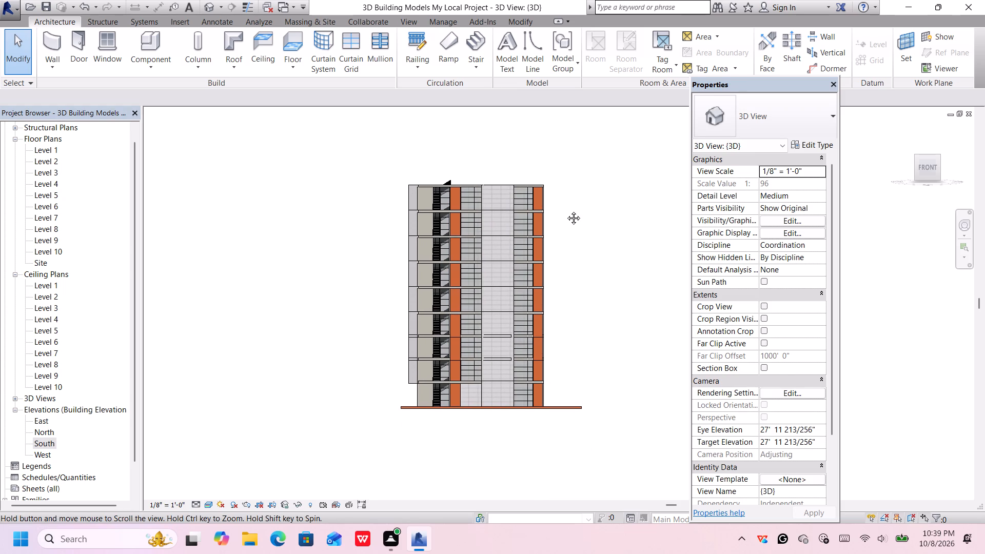
middle_drag(566, 210, 617, 283)
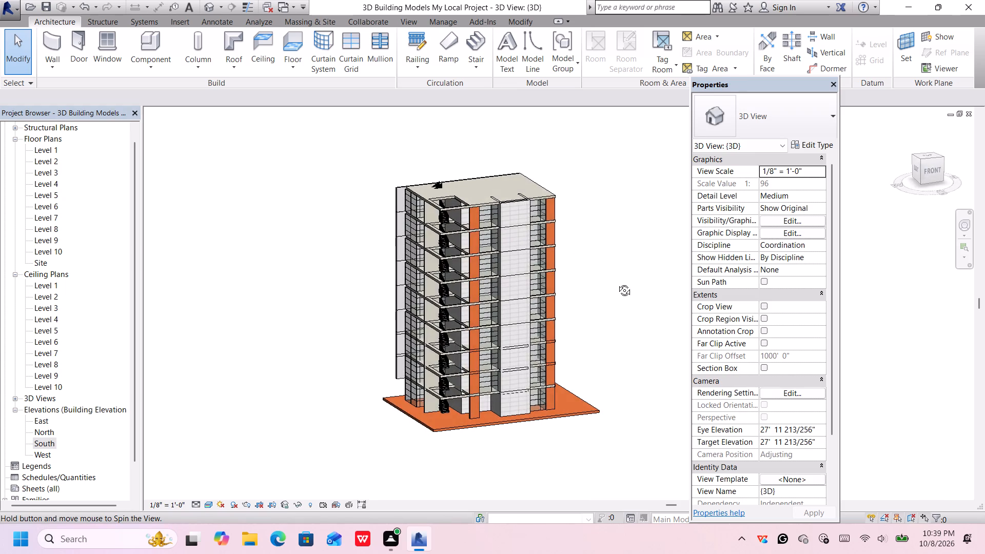
middle_drag(617, 283, 613, 284)
scroll(582, 255, up, 3)
middle_drag(581, 256, 581, 258)
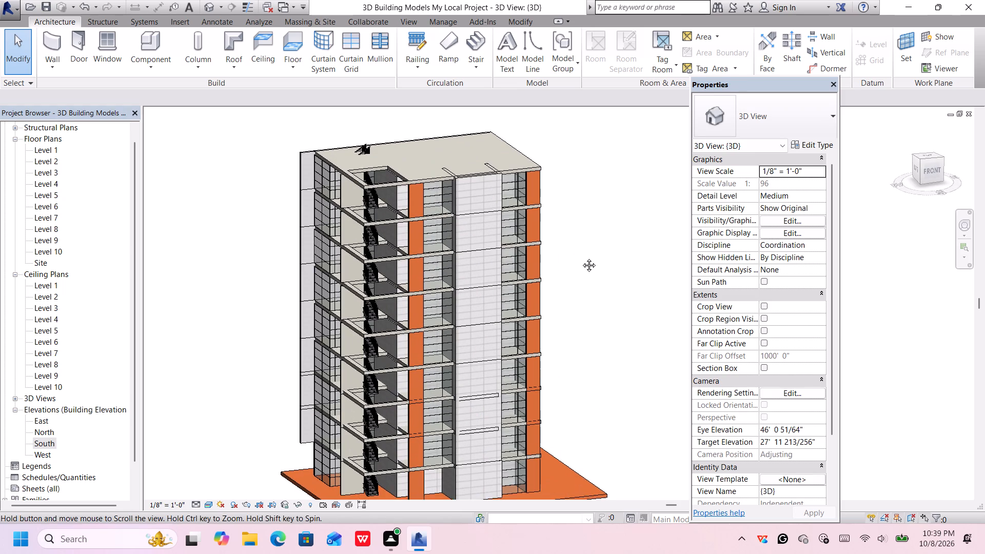
middle_drag(581, 258, 609, 266)
scroll(609, 266, up, 1)
scroll(610, 265, down, 1)
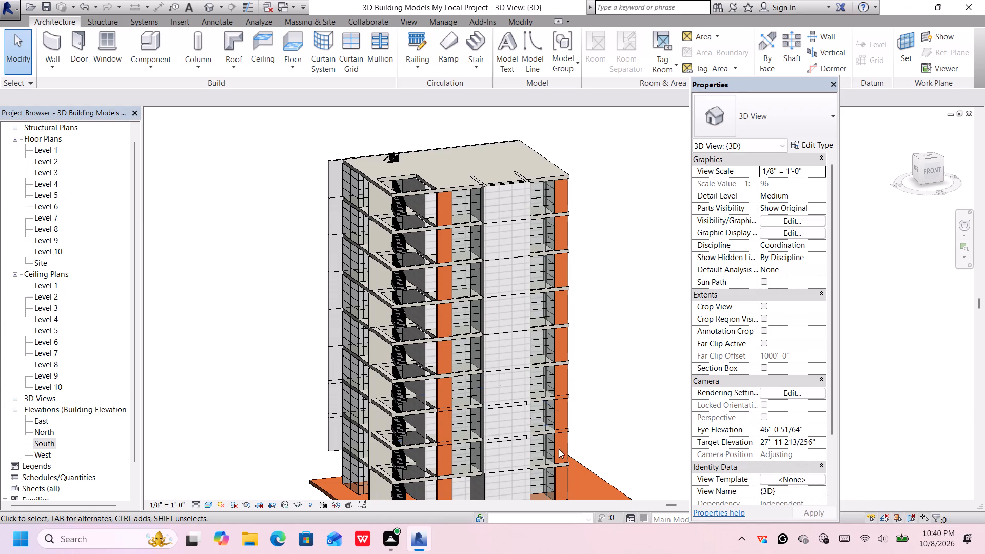
Ungroup the topmost storey's model group.
scroll(386, 176, up, 4)
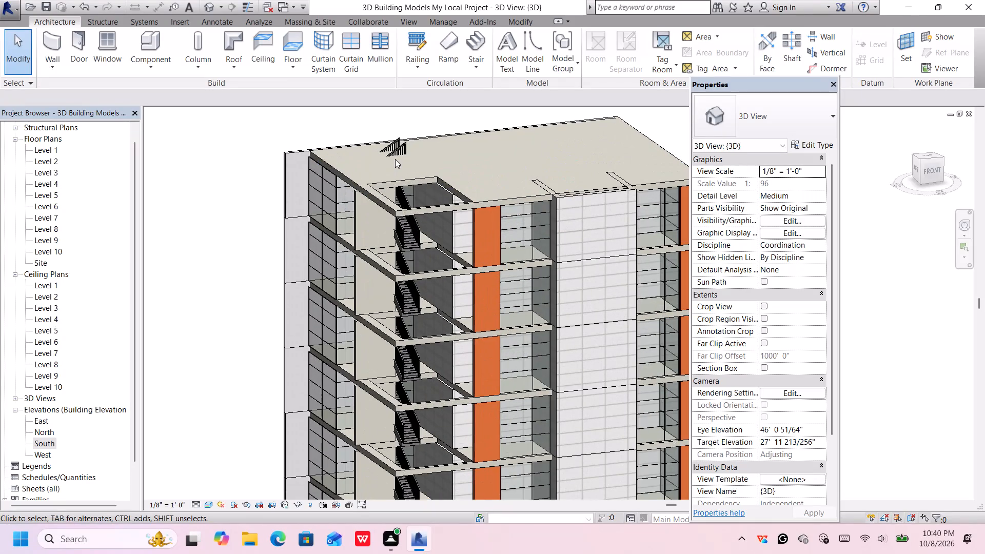
click(349, 185)
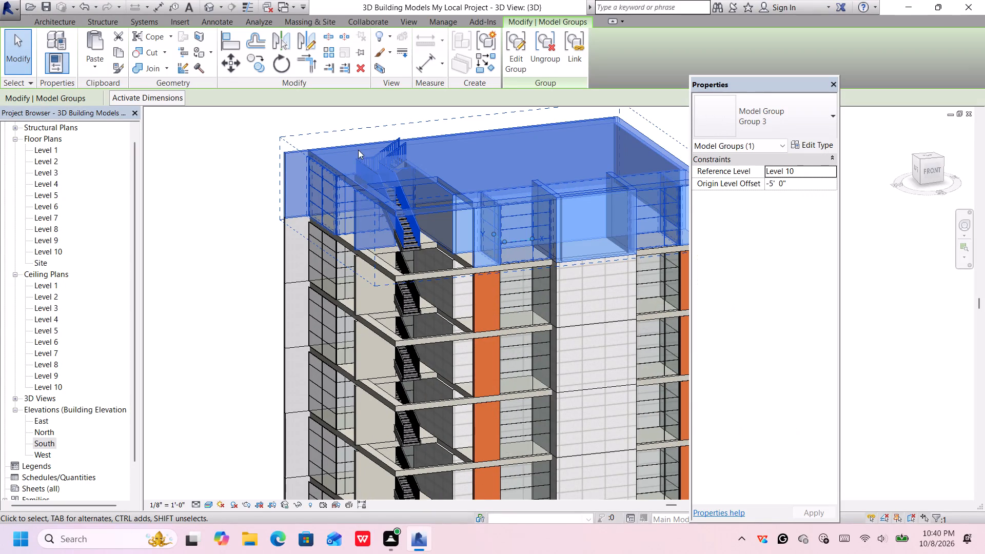
click(548, 50)
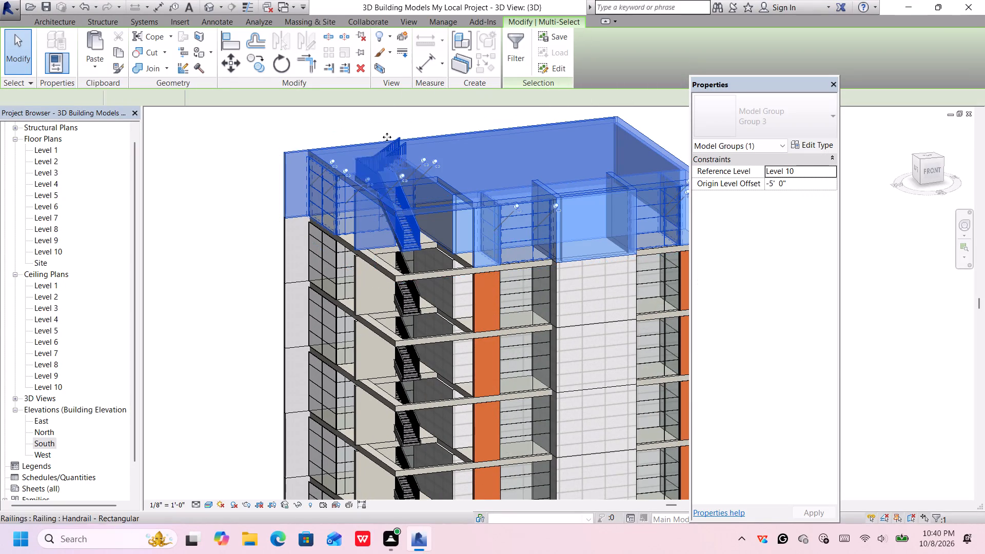
Delete the inner handrail railing of the topmost storey's stair.
scroll(390, 147, up, 3)
click(395, 163)
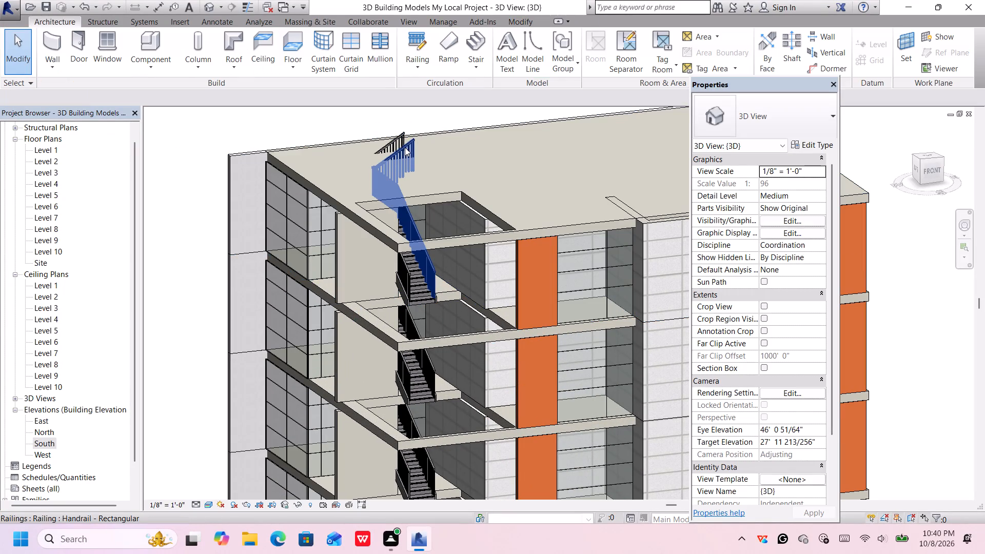
click(406, 149)
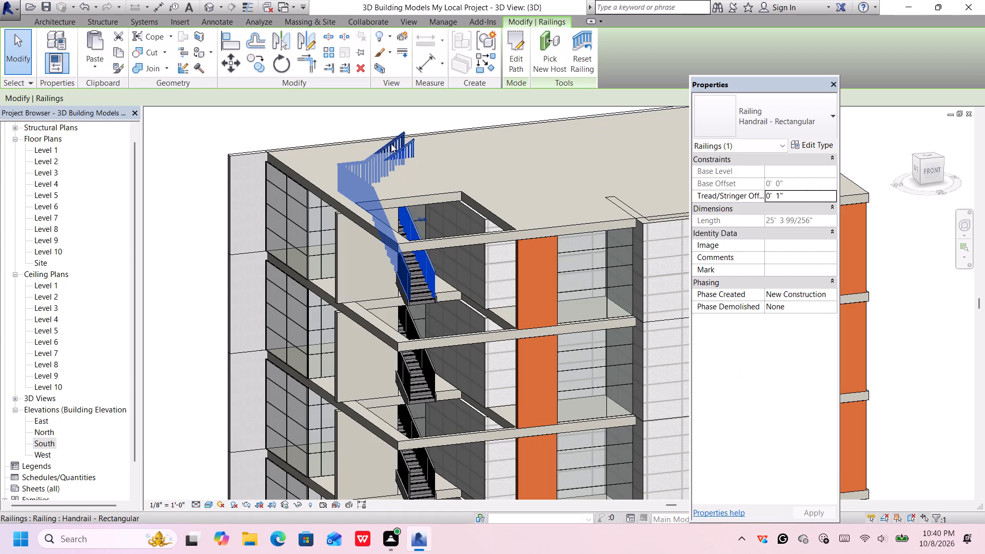
click(391, 144)
scroll(391, 144, up, 5)
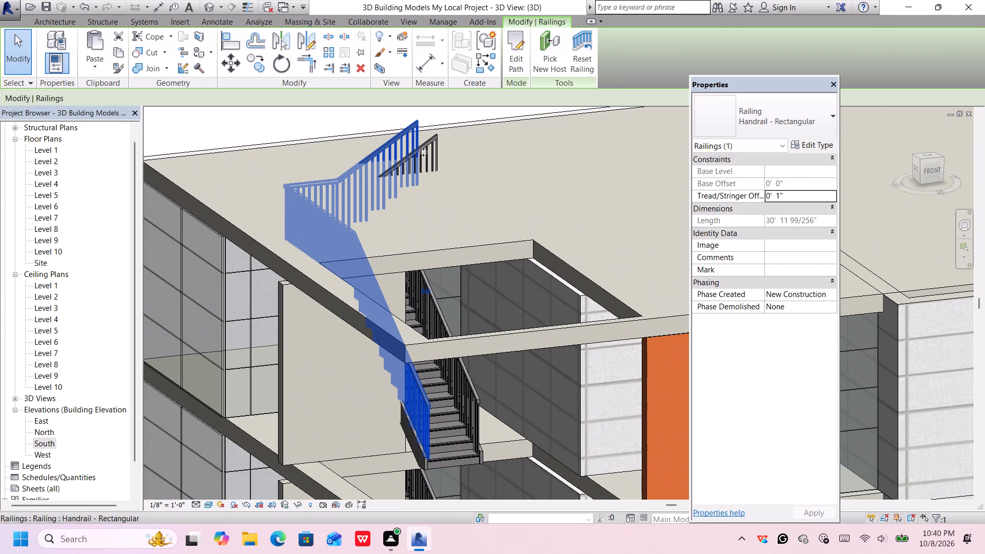
click(423, 152)
drag(410, 129, 403, 144)
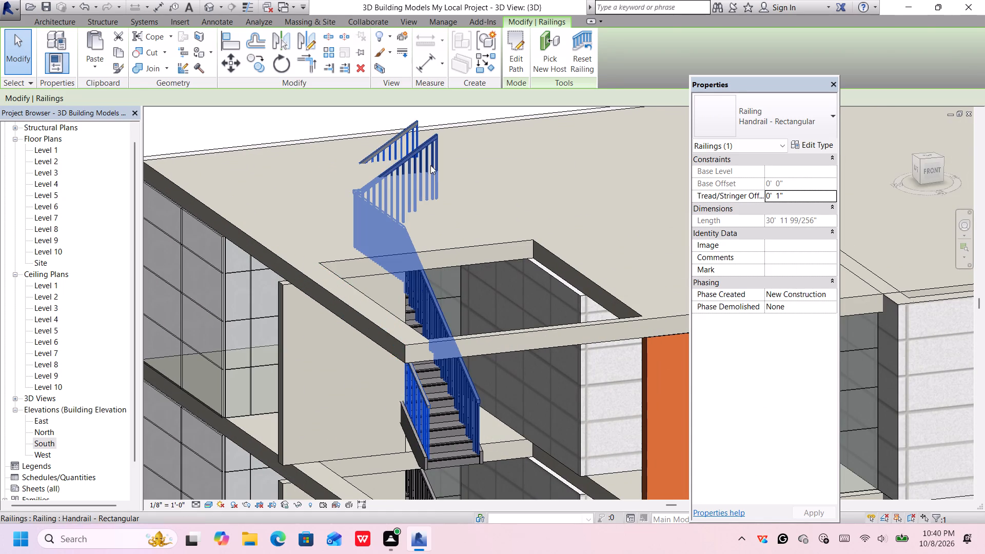
click(428, 166)
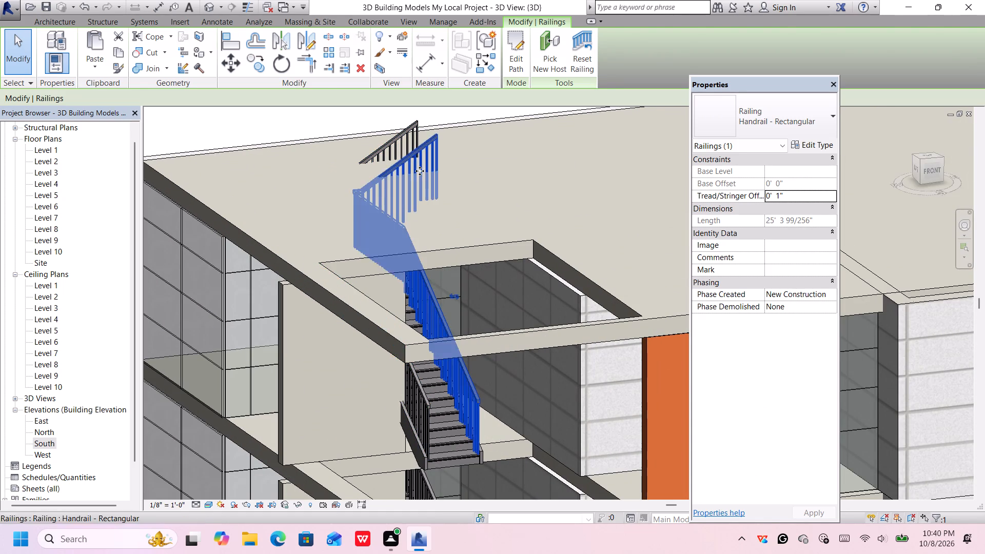
key(Delete)
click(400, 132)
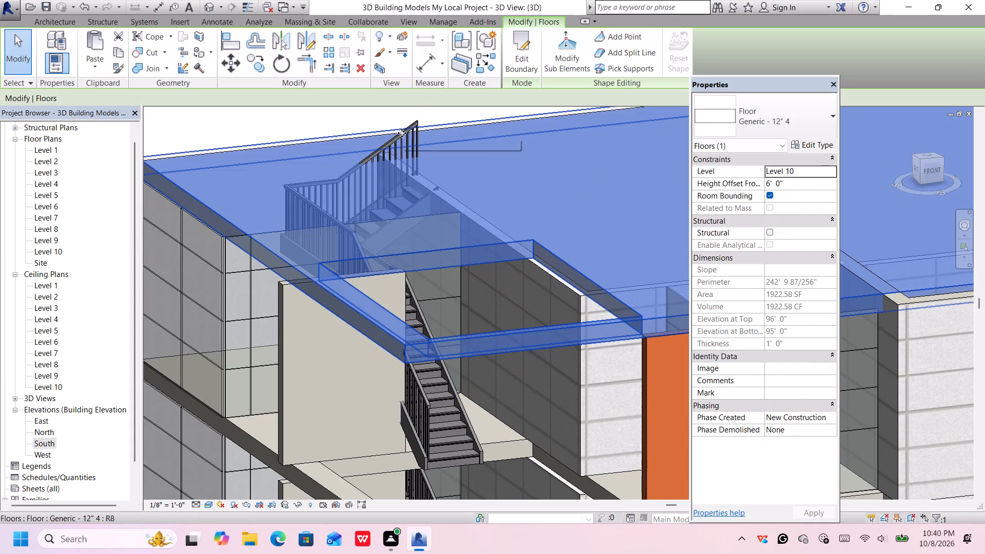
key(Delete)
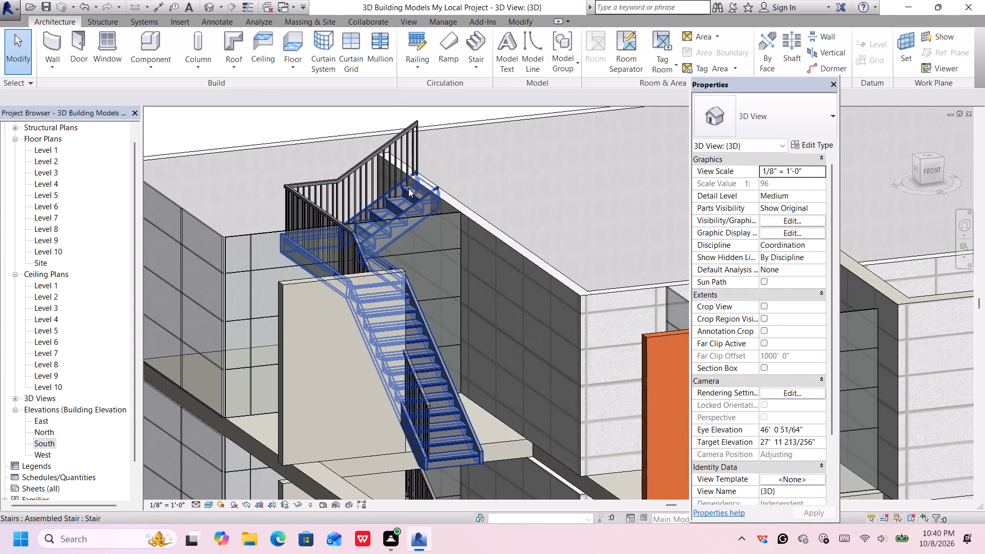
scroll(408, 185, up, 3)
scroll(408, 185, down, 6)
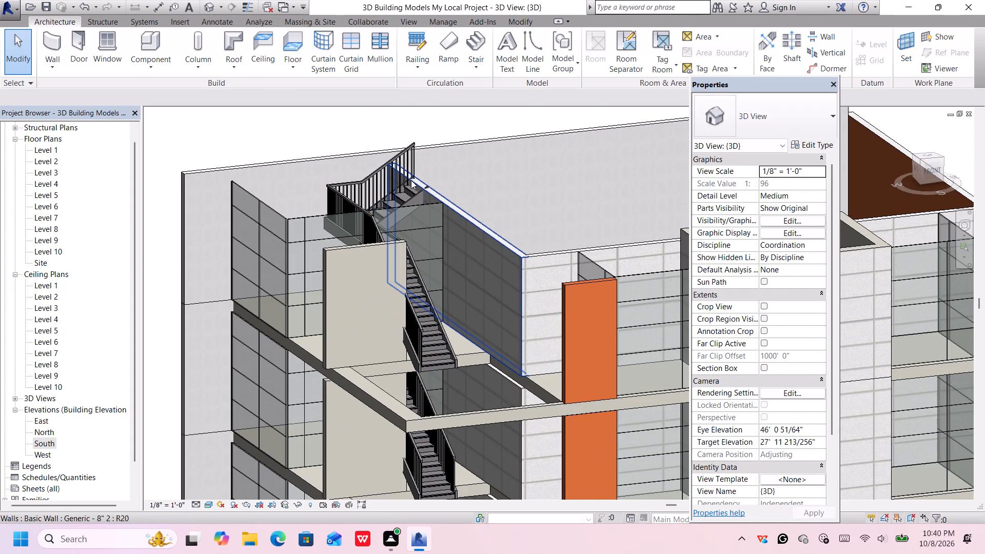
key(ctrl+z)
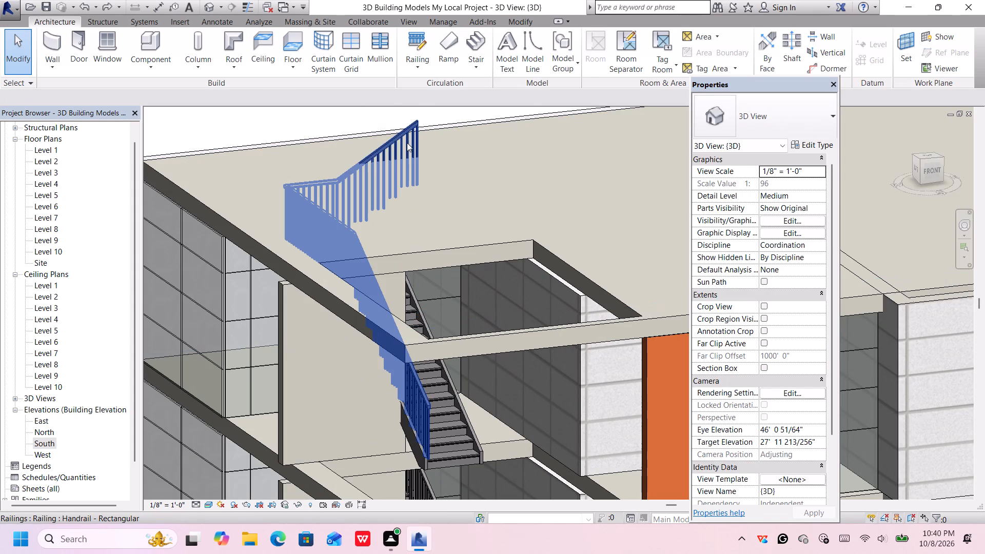
Delete the outer handrail railing of the topmost storey's stair.
click(407, 148)
key(Delete)
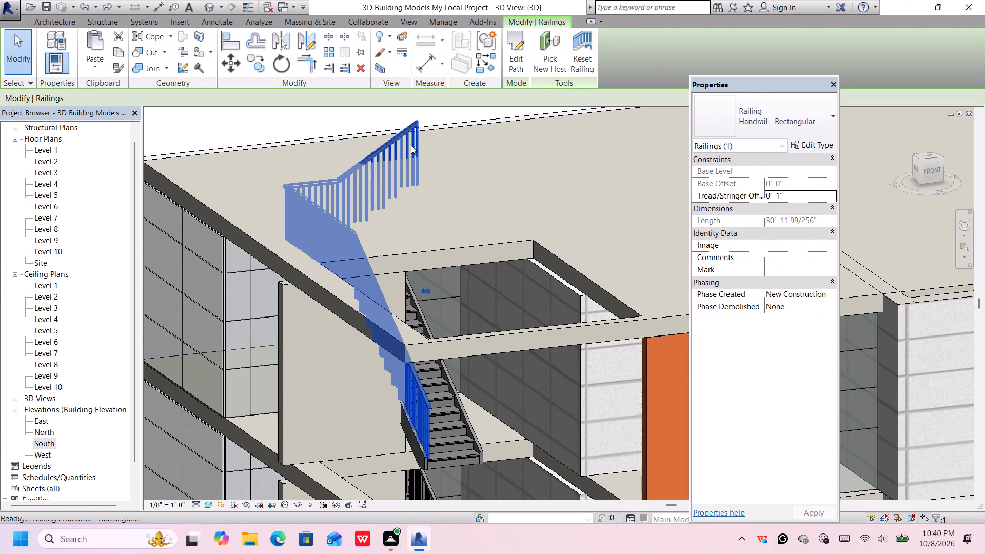
Delete the topmost storey's stair that rises through the roof opening.
scroll(417, 193, down, 6)
middle_drag(424, 206, 415, 181)
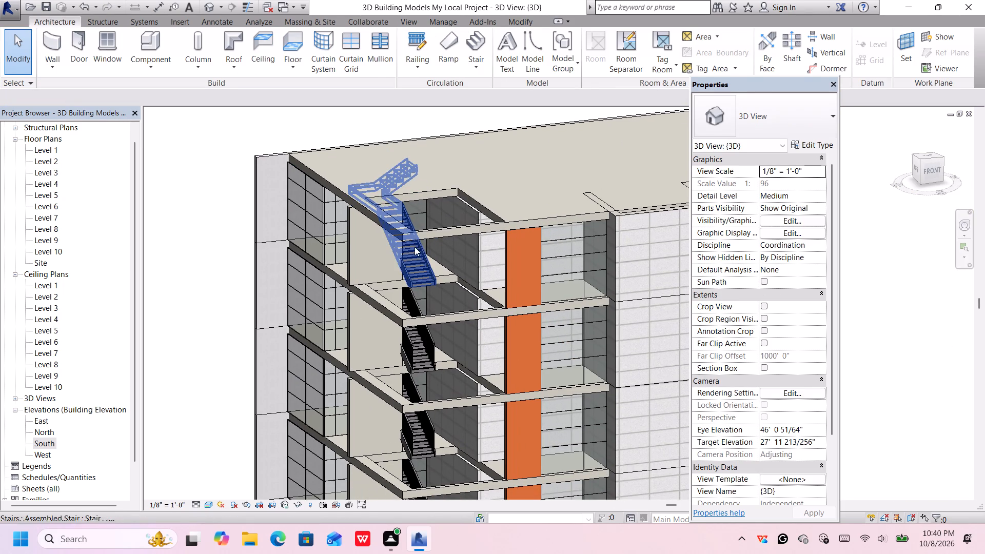
click(404, 258)
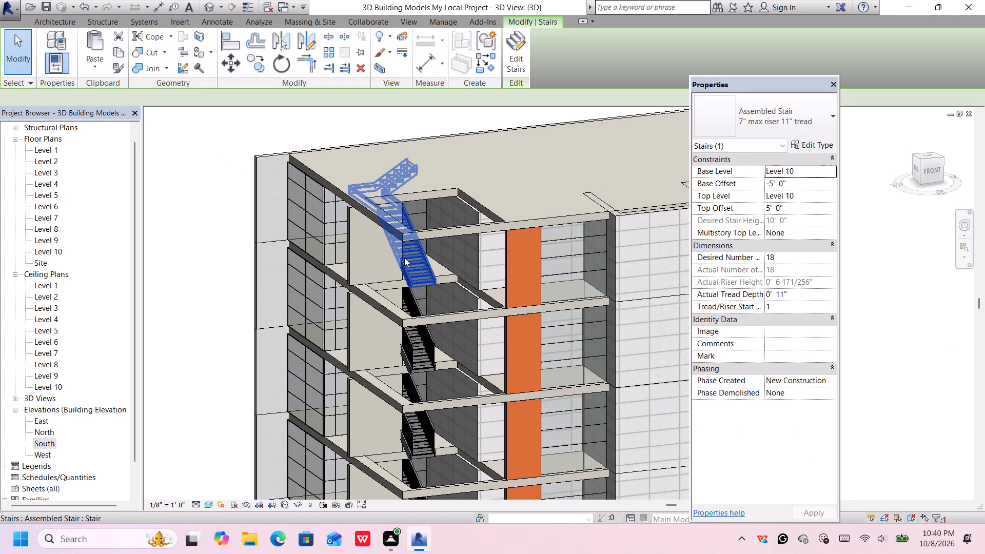
key(Delete)
Start a new floor in the top view of the building and set its level to Level 10.
scroll(500, 220, down, 1)
scroll(499, 220, up, 1)
scroll(498, 220, down, 2)
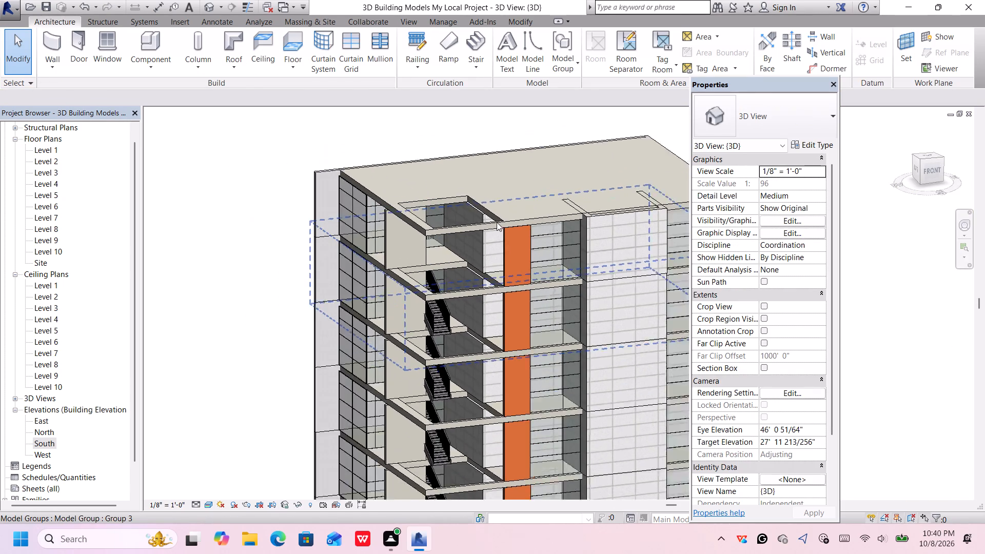
scroll(497, 222, down, 2)
middle_drag(499, 215, 466, 192)
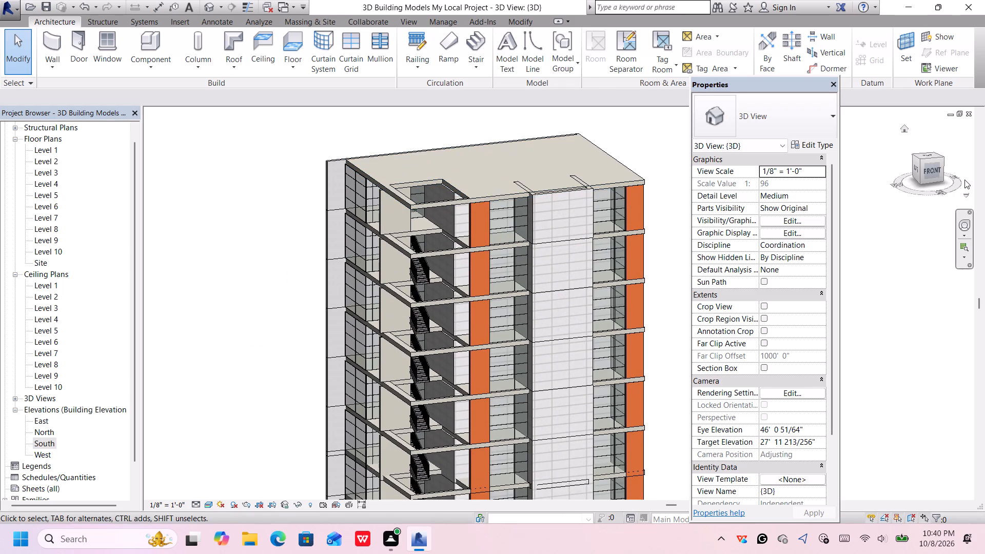
click(928, 155)
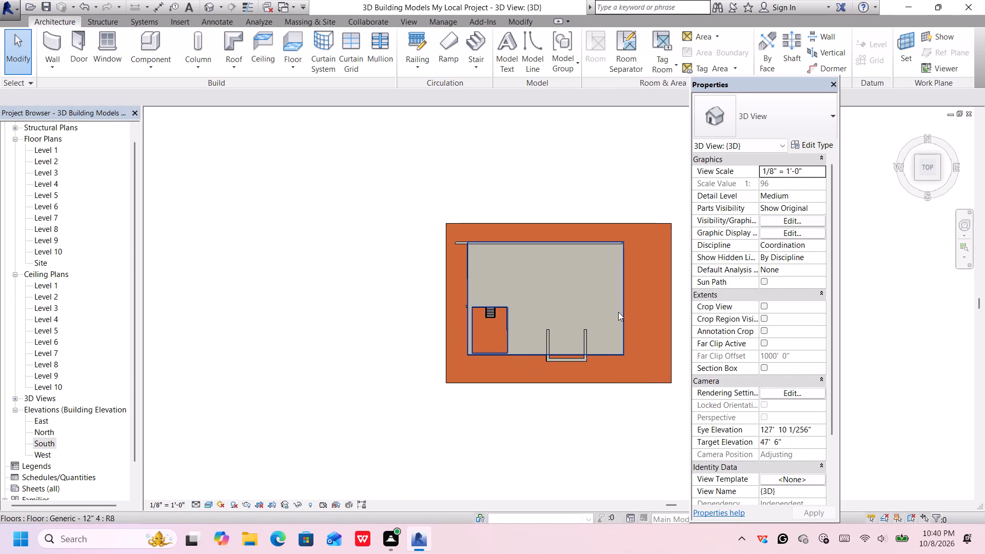
middle_drag(618, 312, 608, 296)
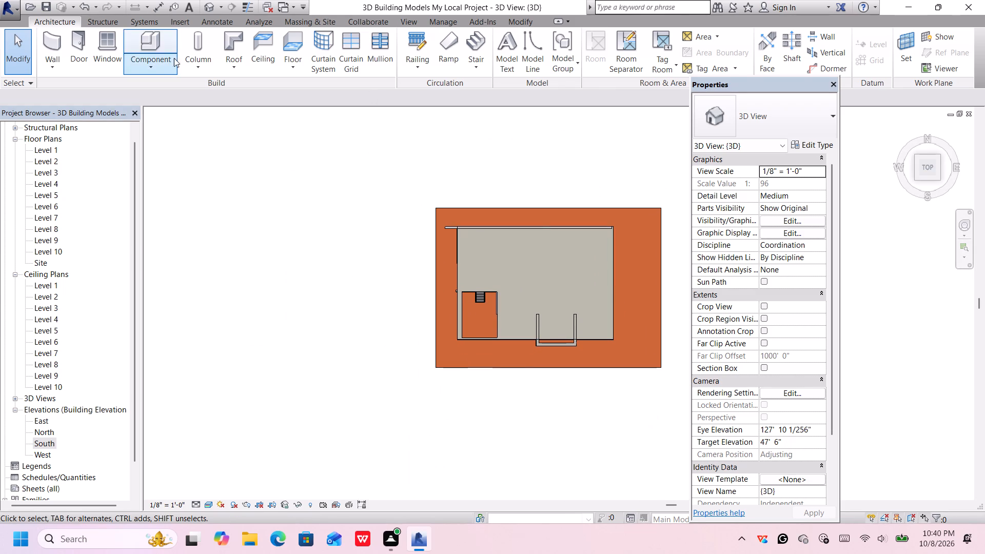
click(300, 49)
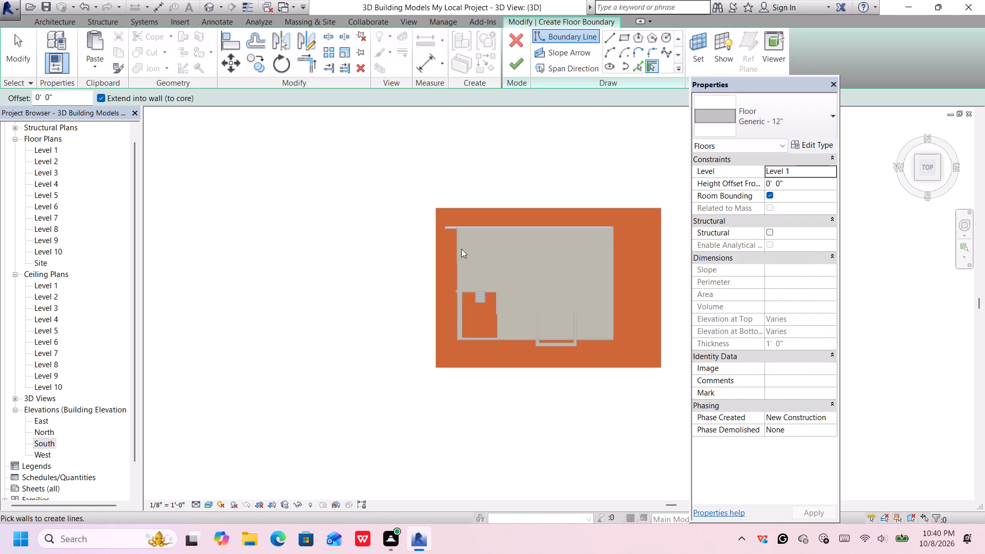
scroll(456, 241, up, 3)
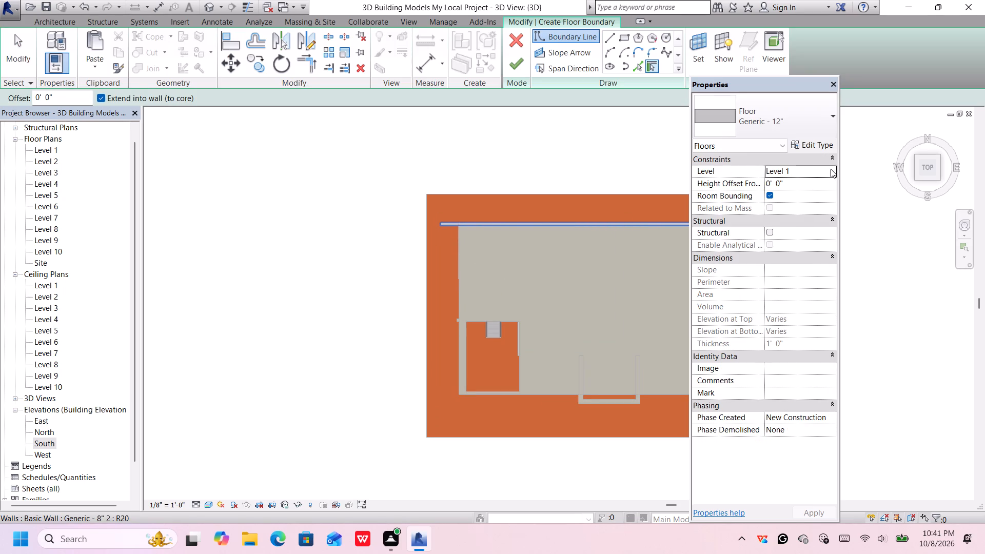
click(831, 170)
scroll(795, 217, down, 7)
click(794, 214)
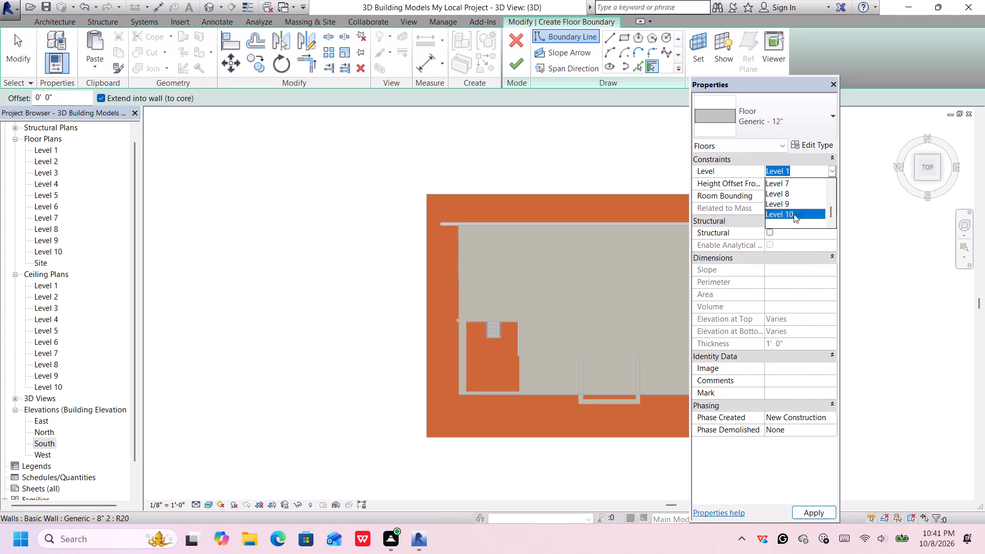
Sketch a rectangular floor boundary about 4' wide by 38' 6" long outside the roof slab's west edge, starting below the north wall.
scroll(451, 234, up, 7)
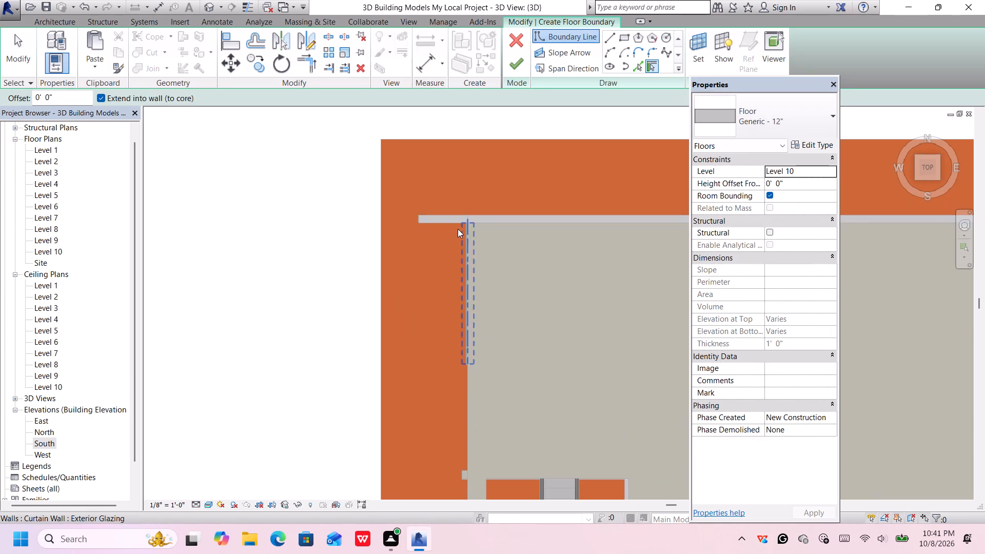
click(626, 38)
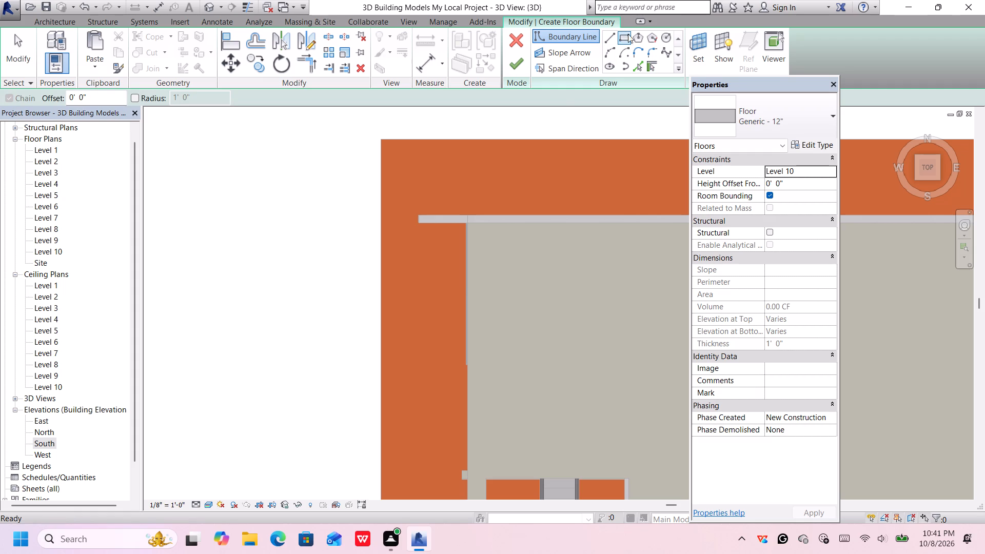
scroll(452, 225, up, 1)
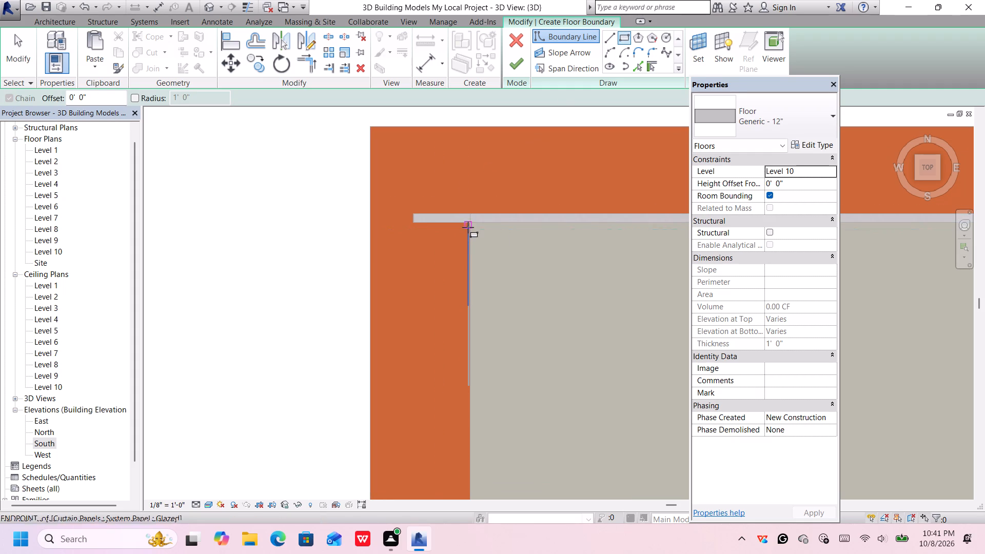
scroll(462, 228, up, 4)
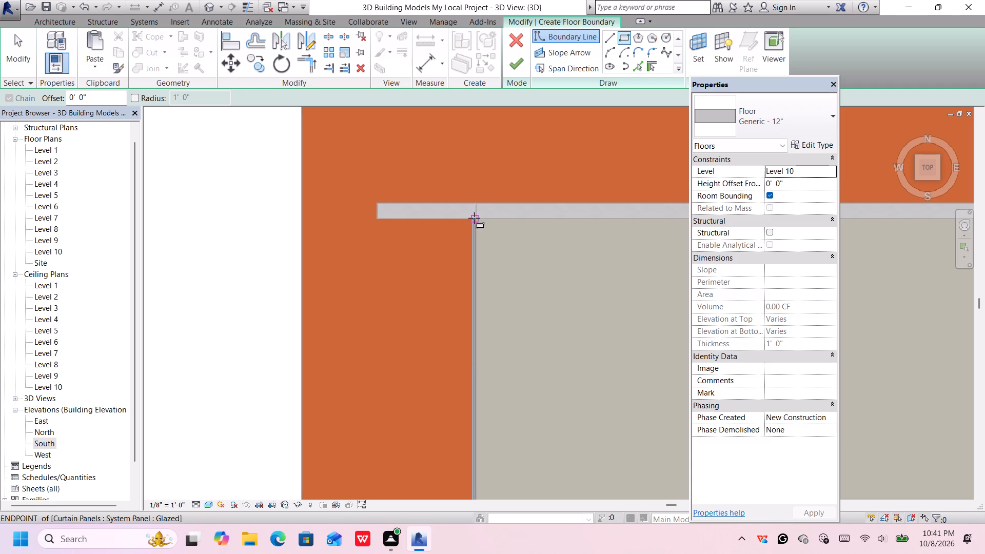
click(474, 219)
scroll(448, 326, down, 6)
middle_drag(437, 377, 436, 375)
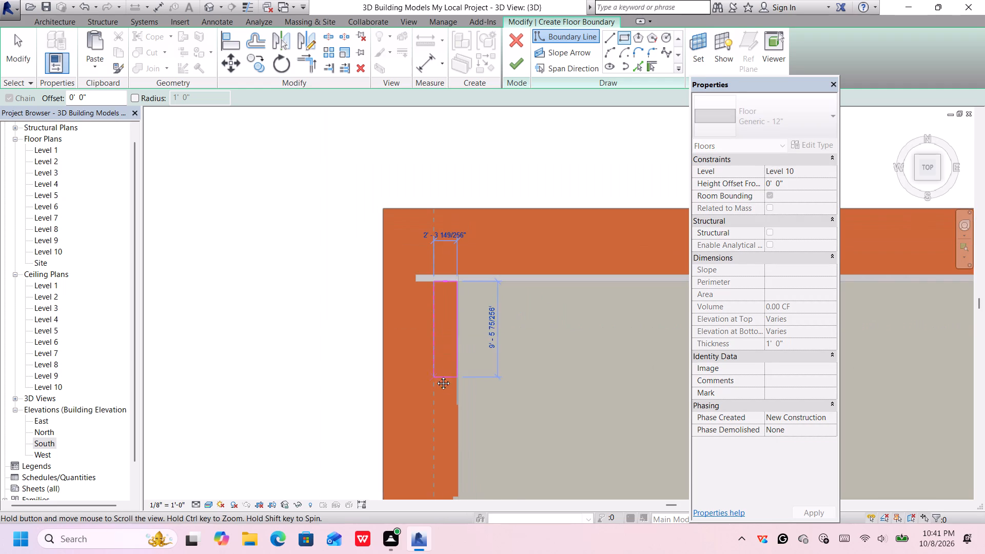
middle_drag(436, 375, 422, 255)
scroll(427, 365, down, 5)
middle_drag(426, 375, 422, 310)
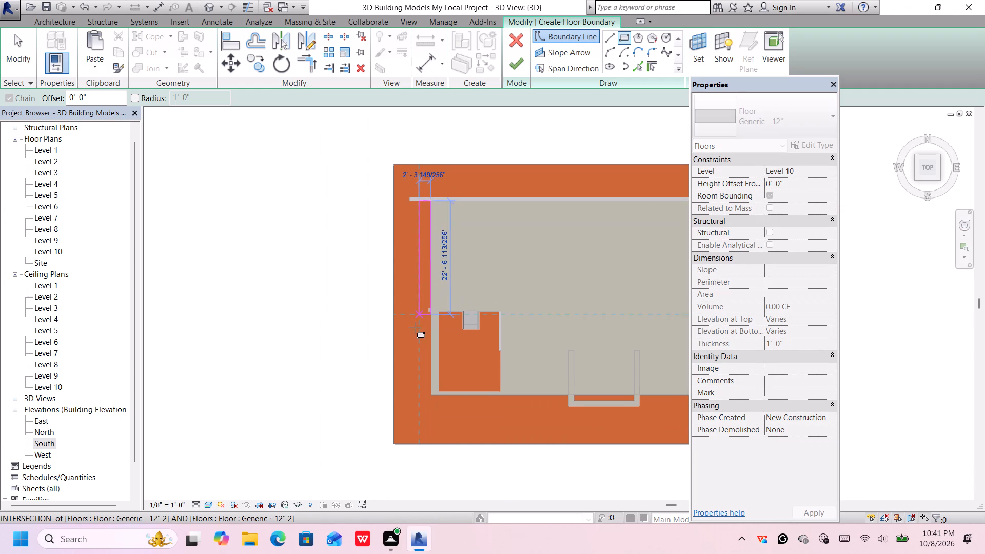
scroll(411, 371, up, 3)
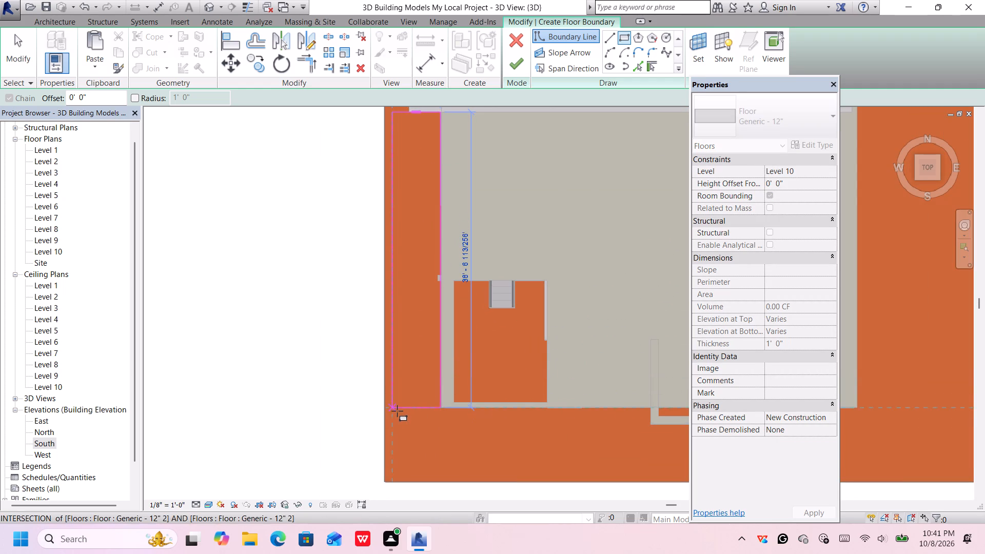
scroll(397, 410, up, 4)
scroll(397, 410, down, 5)
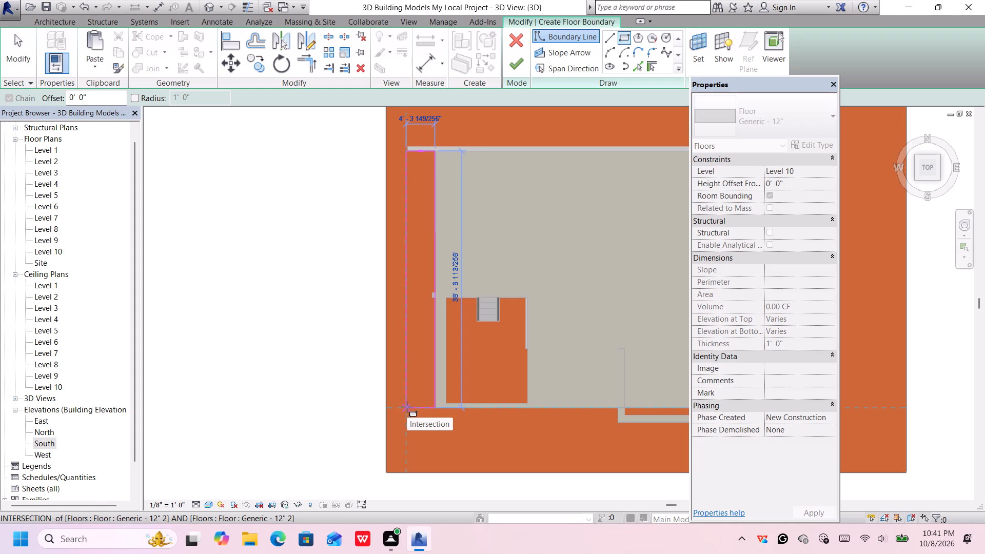
scroll(409, 407, up, 1)
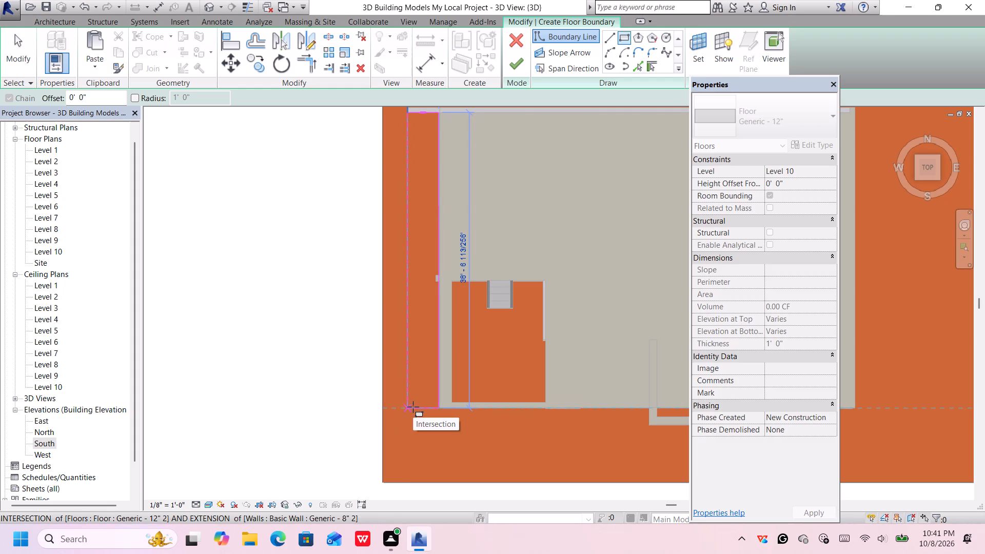
click(413, 407)
scroll(419, 406, down, 5)
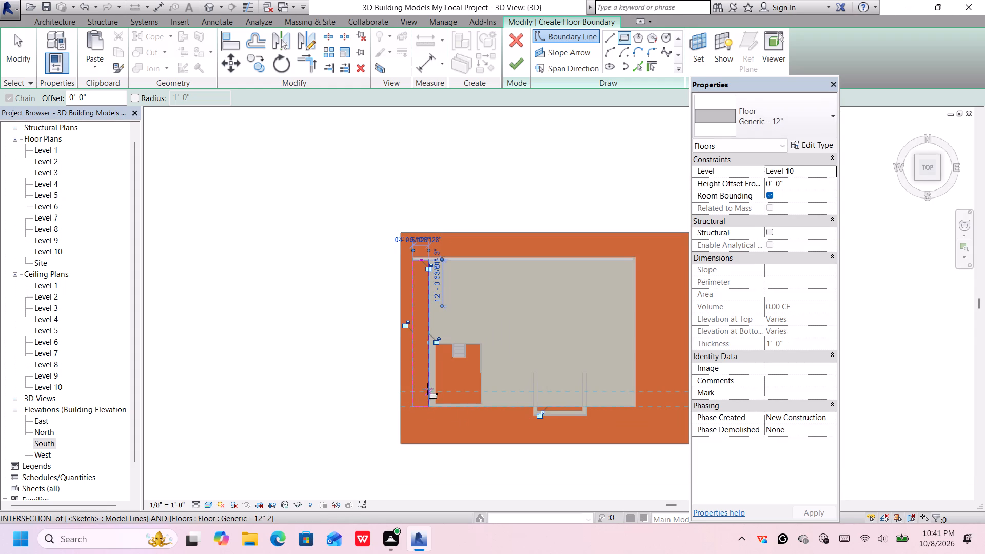
middle_drag(427, 389, 409, 364)
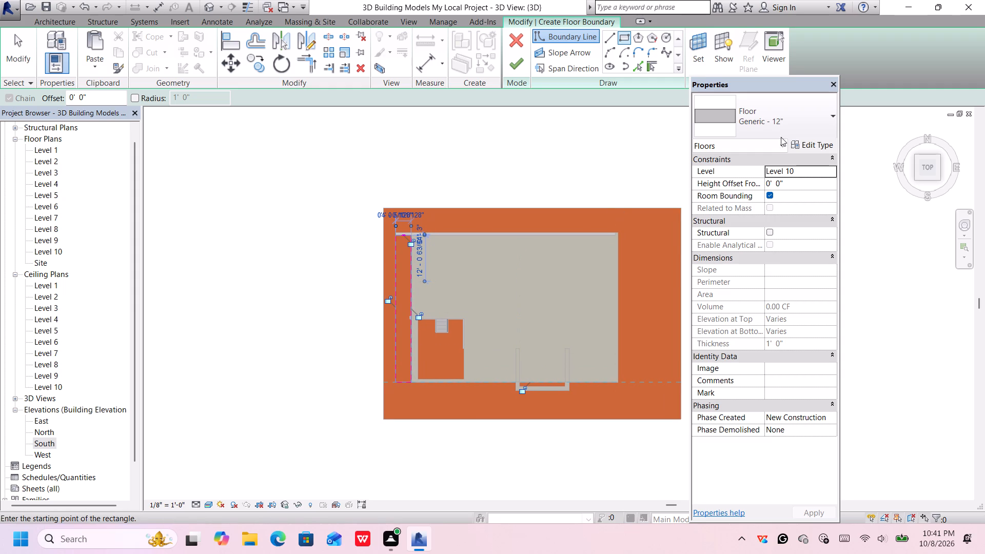
Set the new floor's type to Generic - 12" 4 and finish the floor.
click(794, 134)
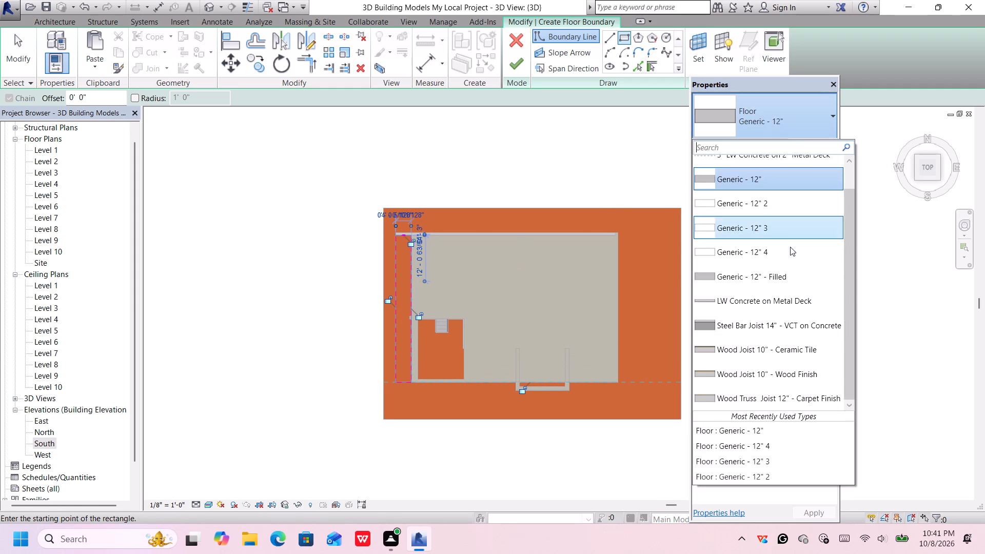
drag(801, 244, 797, 240)
click(783, 128)
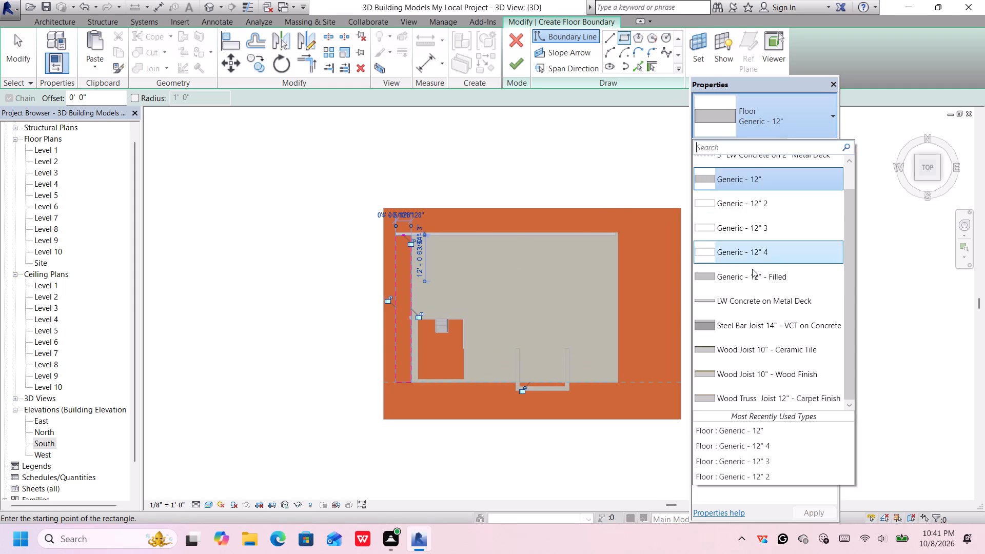
click(763, 261)
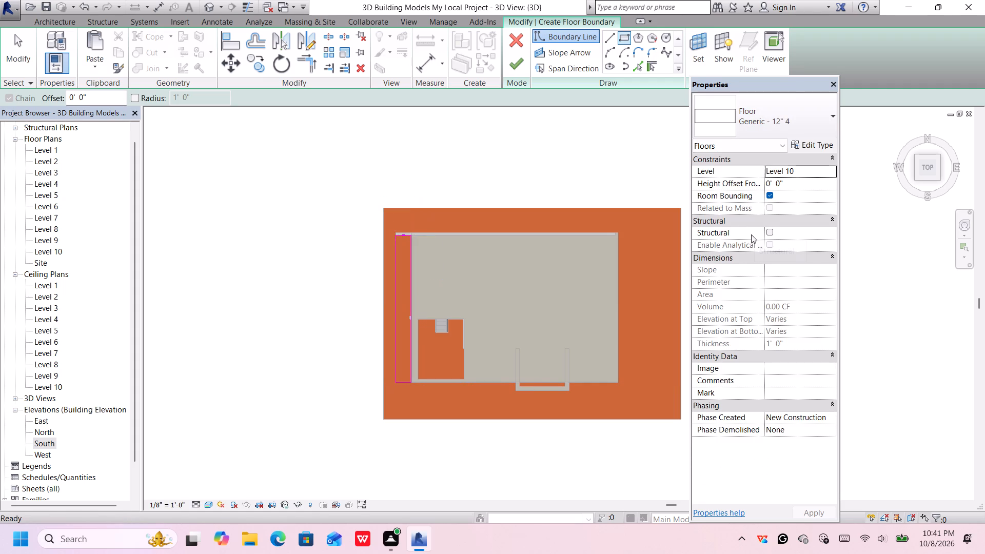
click(517, 60)
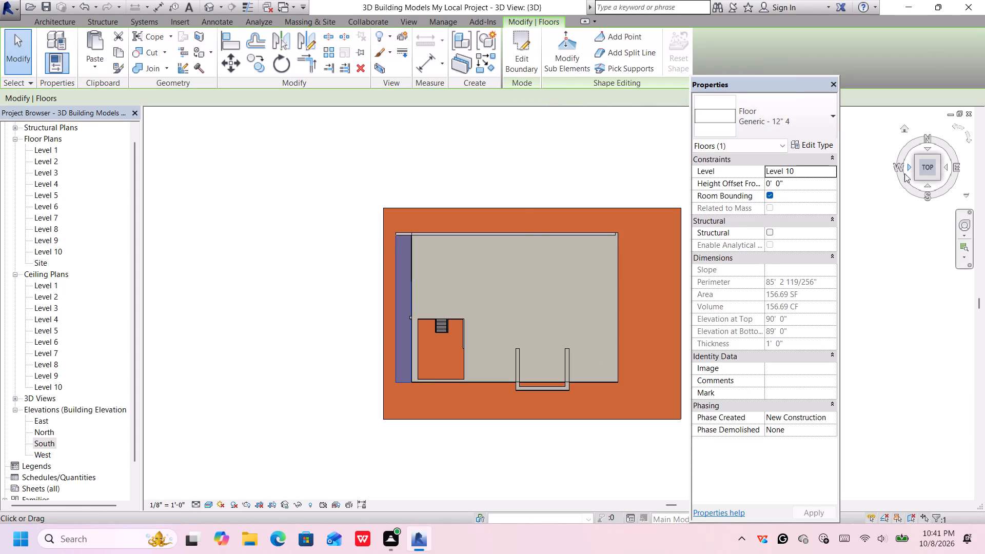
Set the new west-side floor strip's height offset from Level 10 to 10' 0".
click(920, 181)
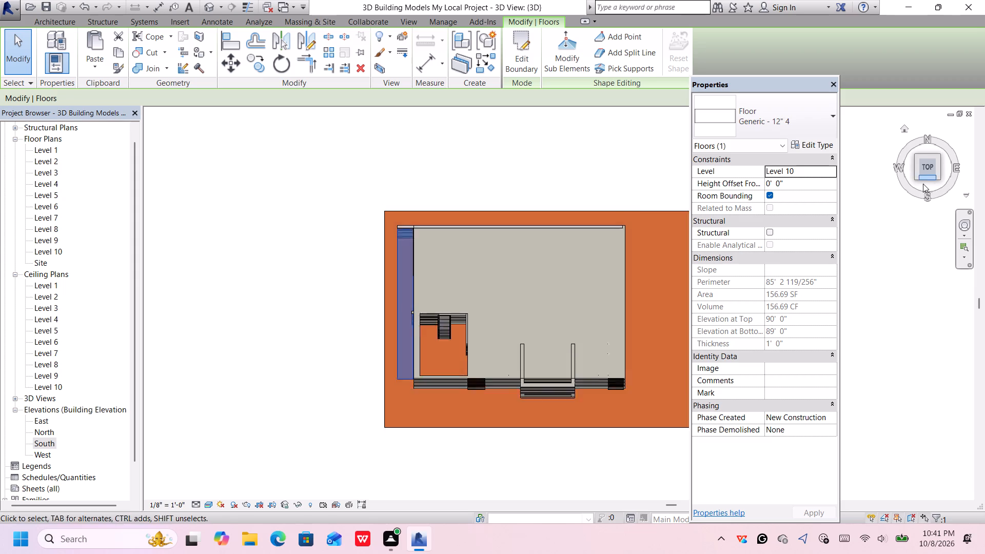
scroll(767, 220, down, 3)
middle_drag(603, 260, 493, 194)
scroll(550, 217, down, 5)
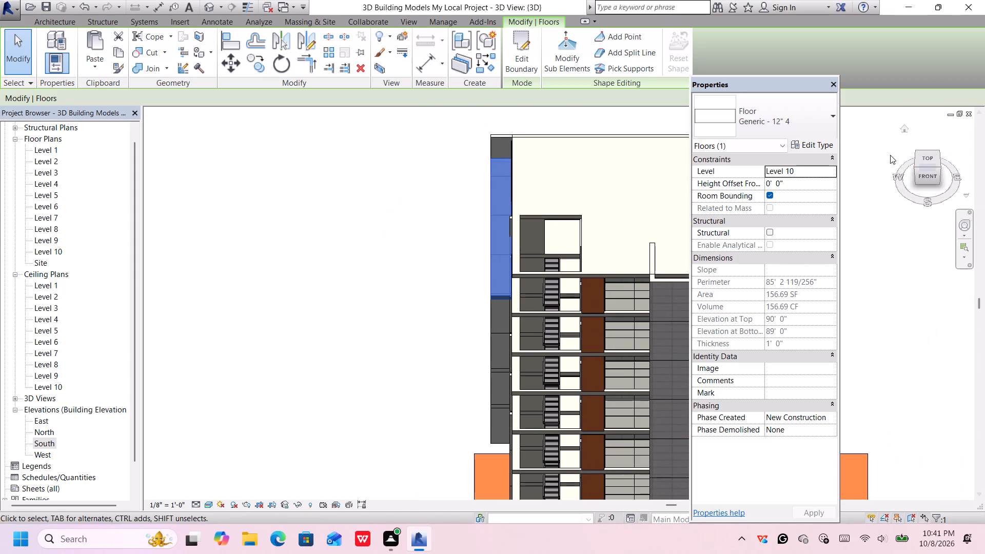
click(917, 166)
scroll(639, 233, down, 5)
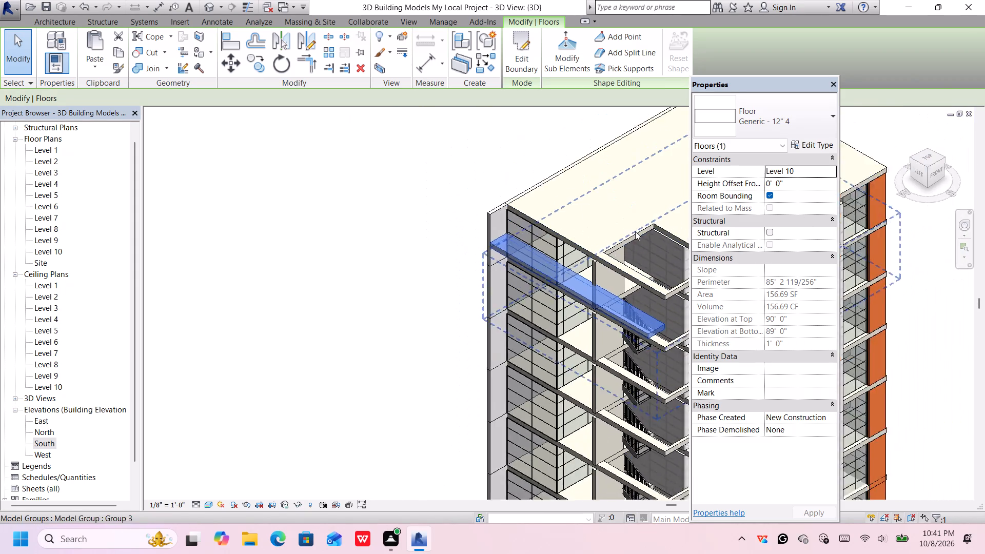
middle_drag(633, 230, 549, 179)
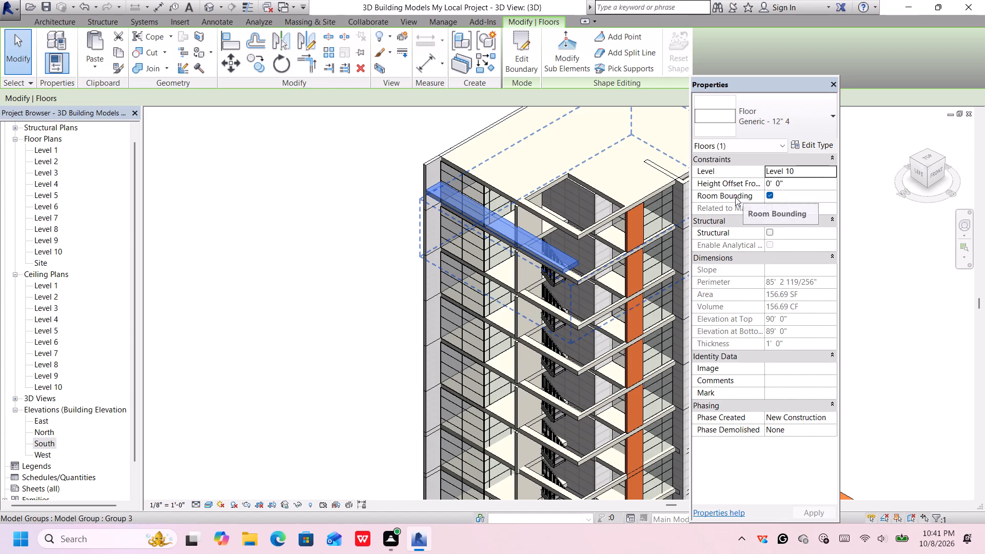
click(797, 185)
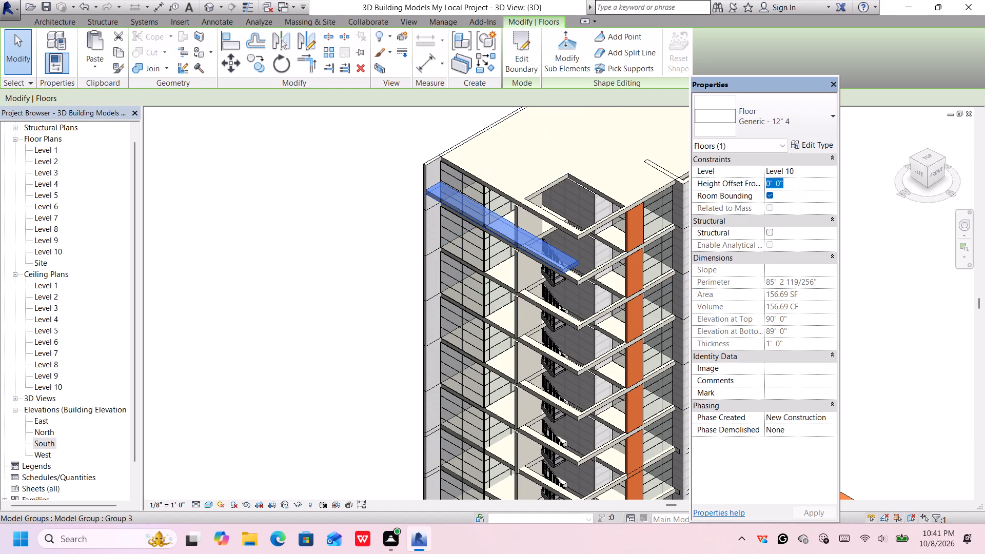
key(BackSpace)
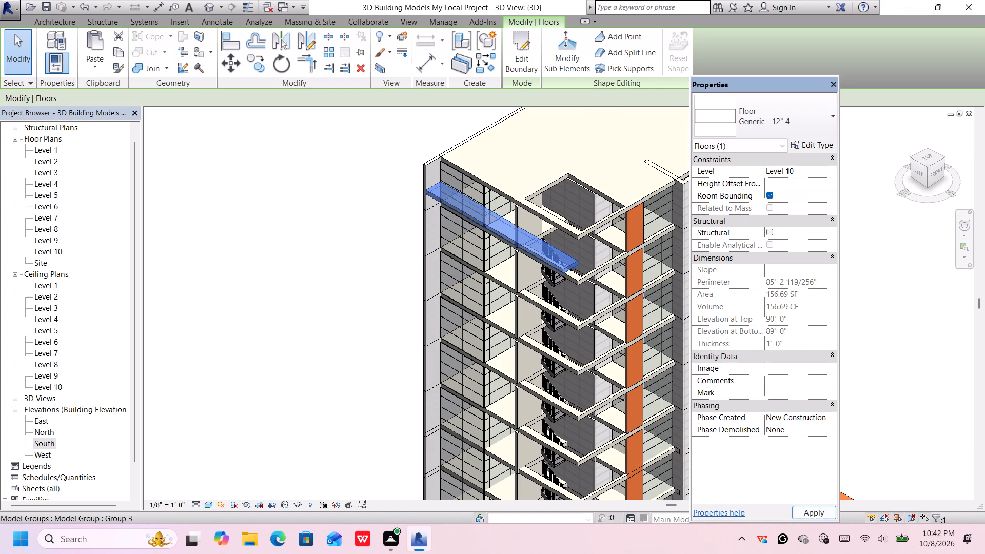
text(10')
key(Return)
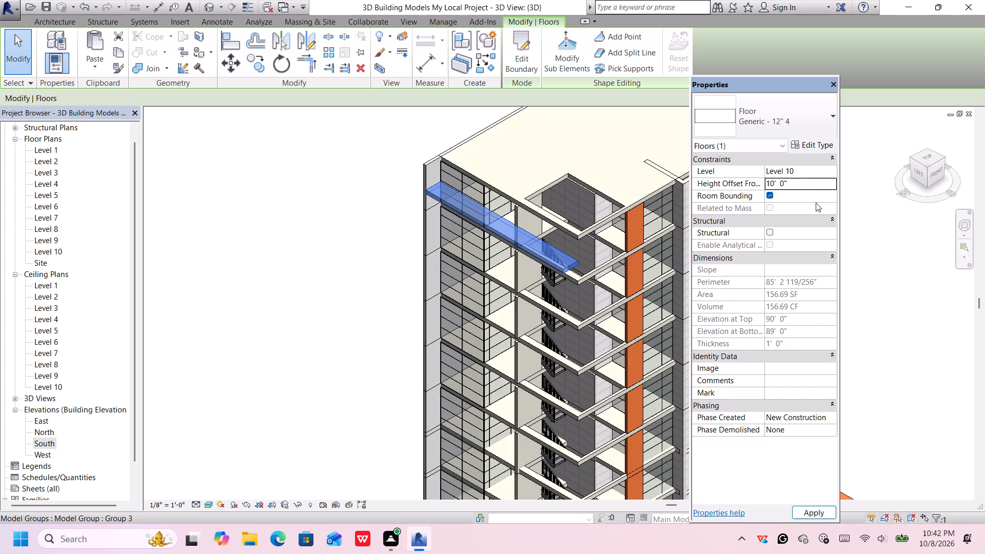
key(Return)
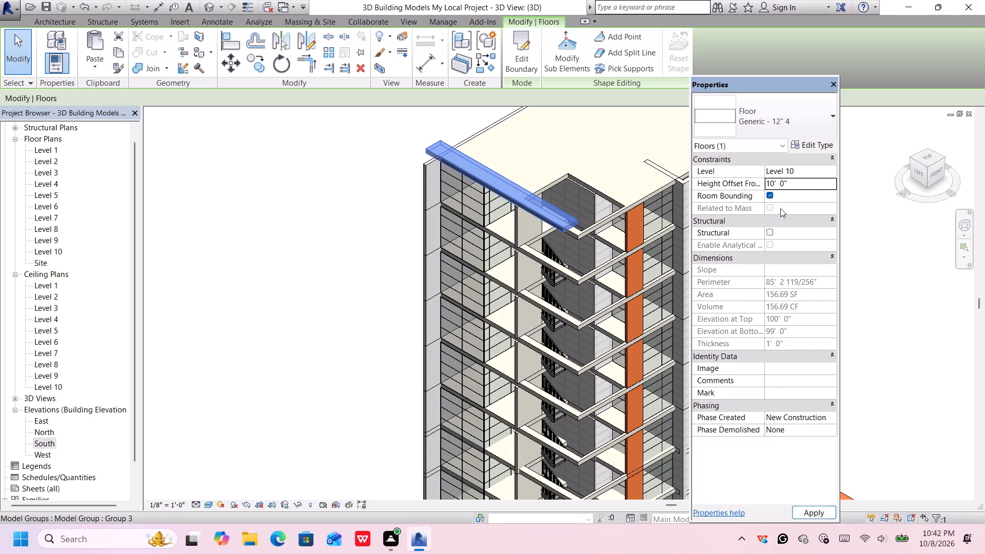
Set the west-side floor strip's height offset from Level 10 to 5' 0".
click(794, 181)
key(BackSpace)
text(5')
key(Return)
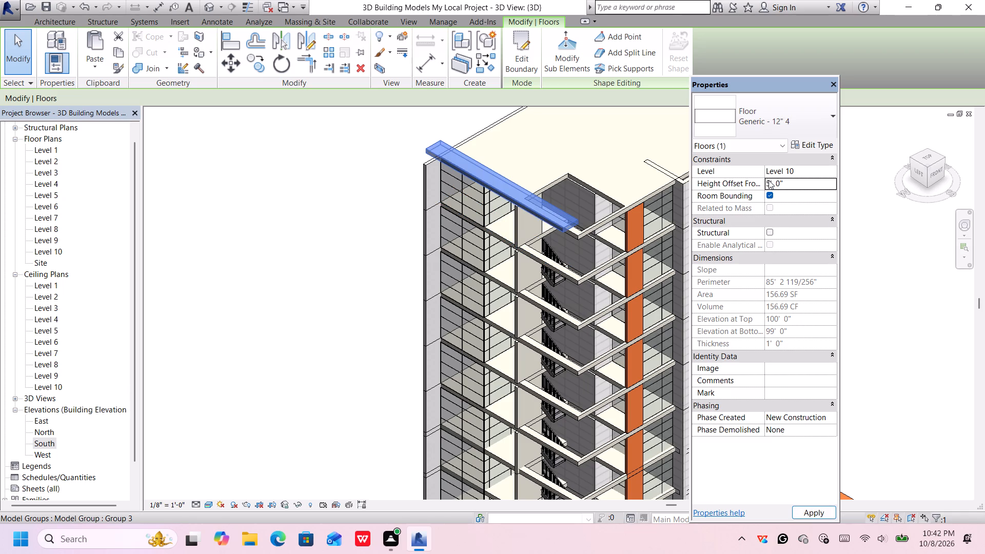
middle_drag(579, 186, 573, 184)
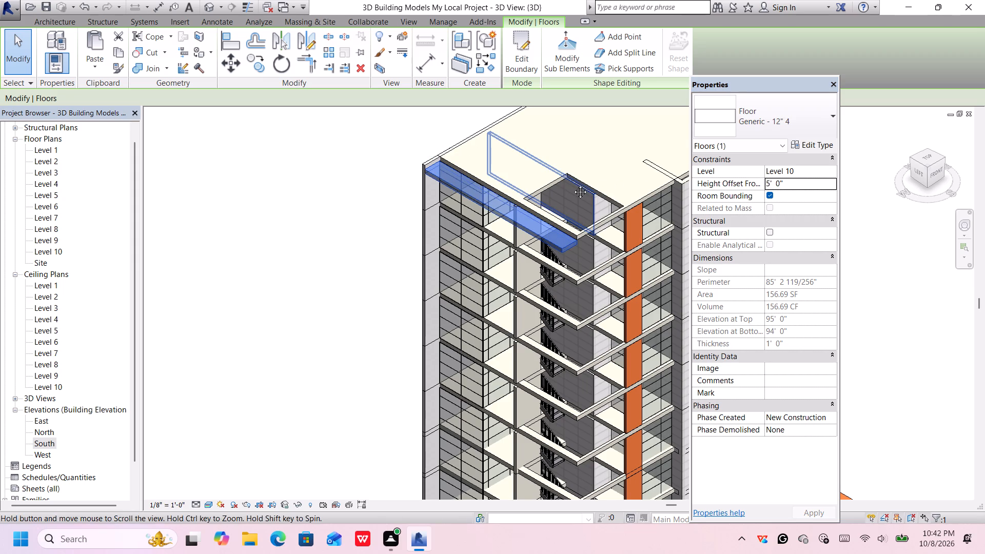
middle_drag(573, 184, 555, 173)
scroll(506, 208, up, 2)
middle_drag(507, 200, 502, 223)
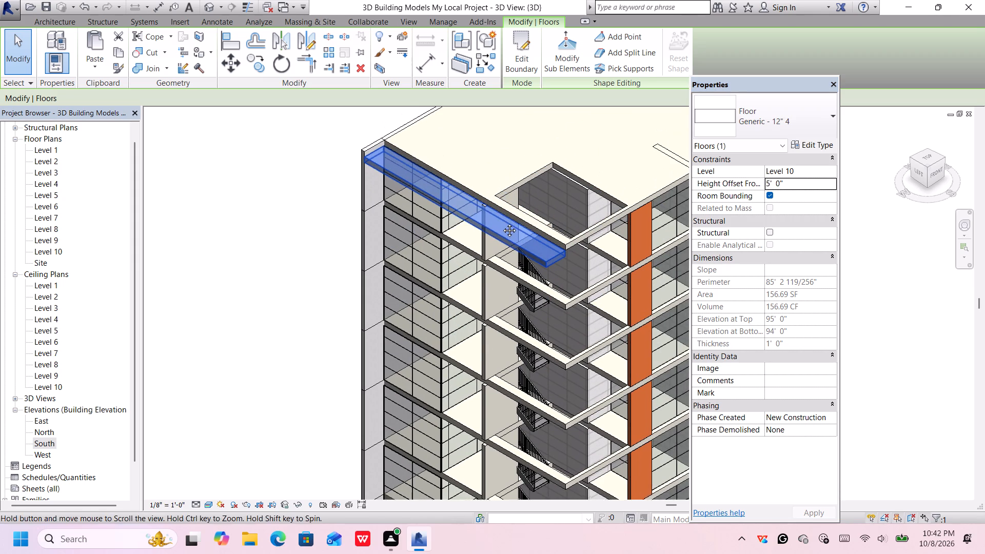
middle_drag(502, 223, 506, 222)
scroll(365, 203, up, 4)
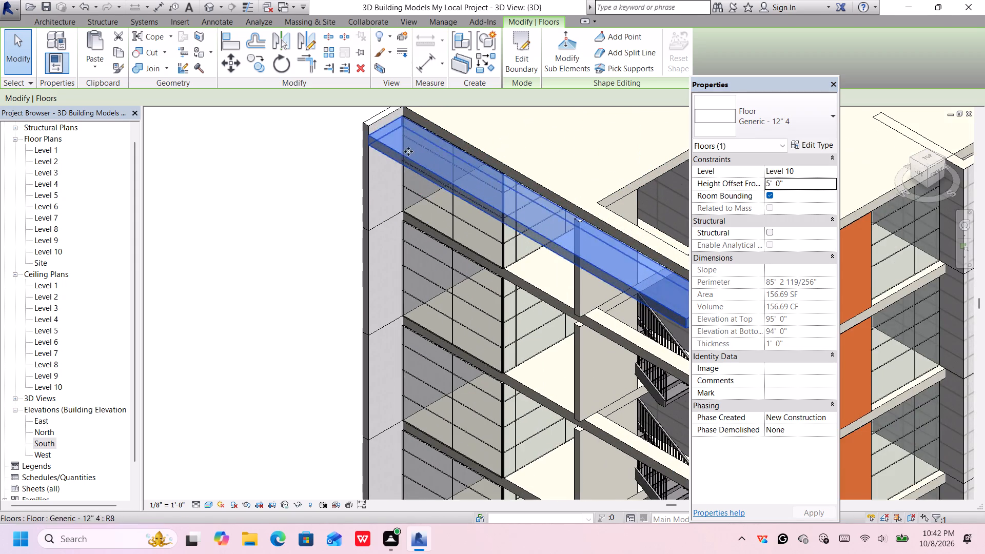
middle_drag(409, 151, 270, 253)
Set the west-side floor strip's height offset from Level 10 to 6' 0" and deselect it.
click(794, 181)
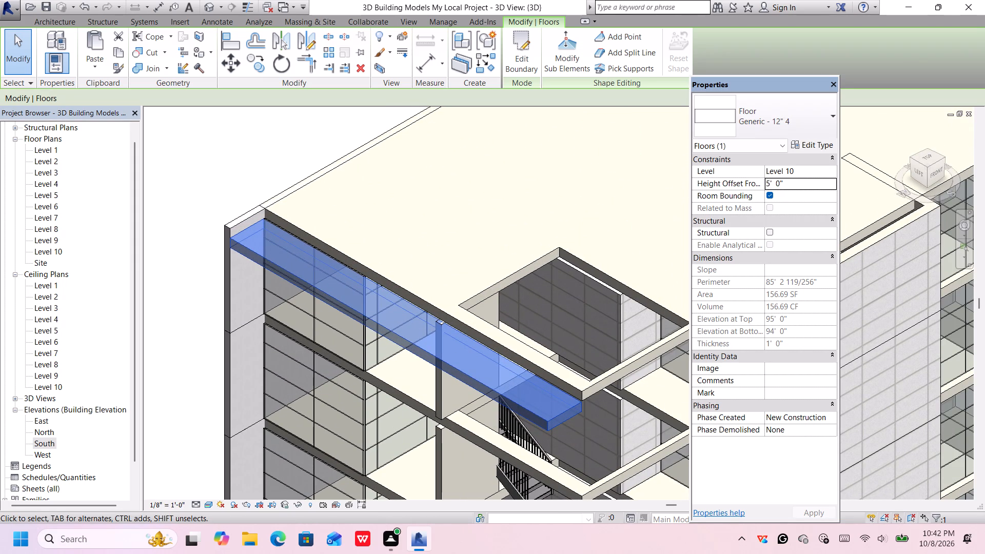
key(BackSpace)
text(6')
key(Return)
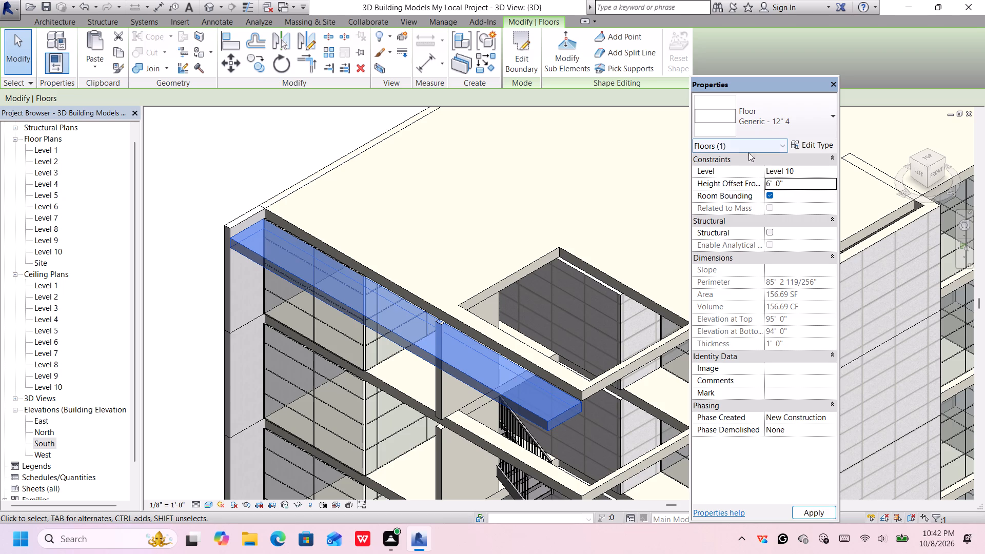
click(237, 187)
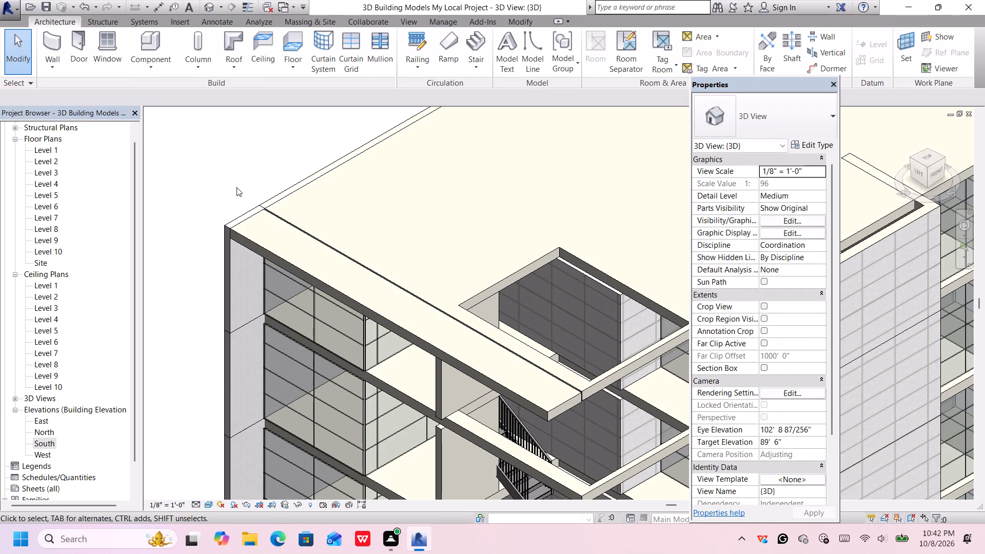
Reselect the west-side floor strip, set its height offset from Level 10 to 6' 2", and deselect it.
click(258, 240)
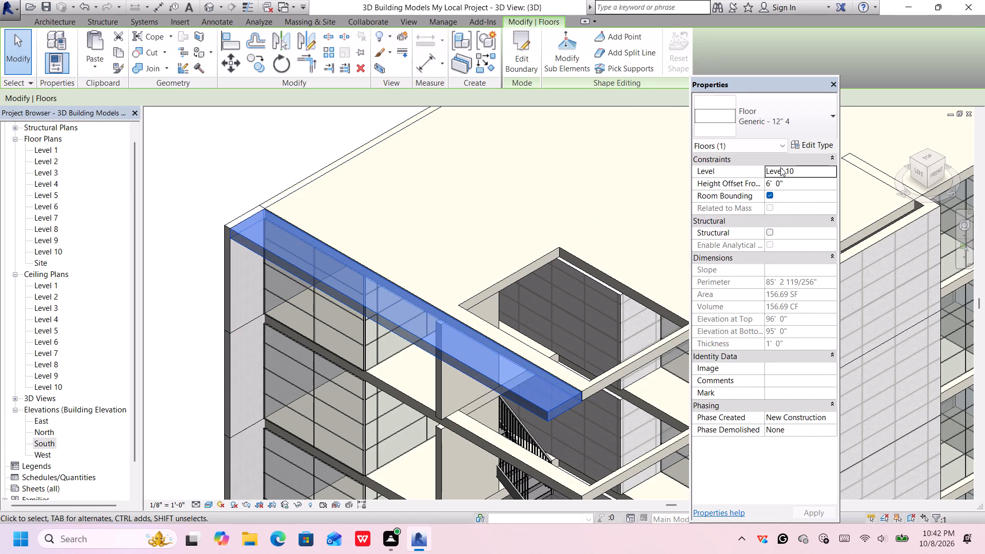
click(783, 186)
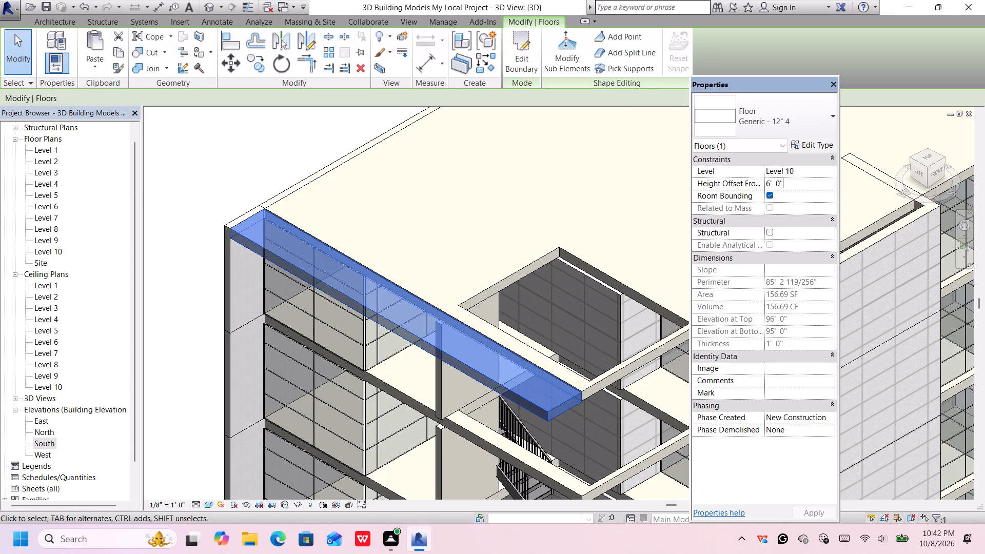
click(778, 181)
key(BackSpace)
key(2)
key(Return)
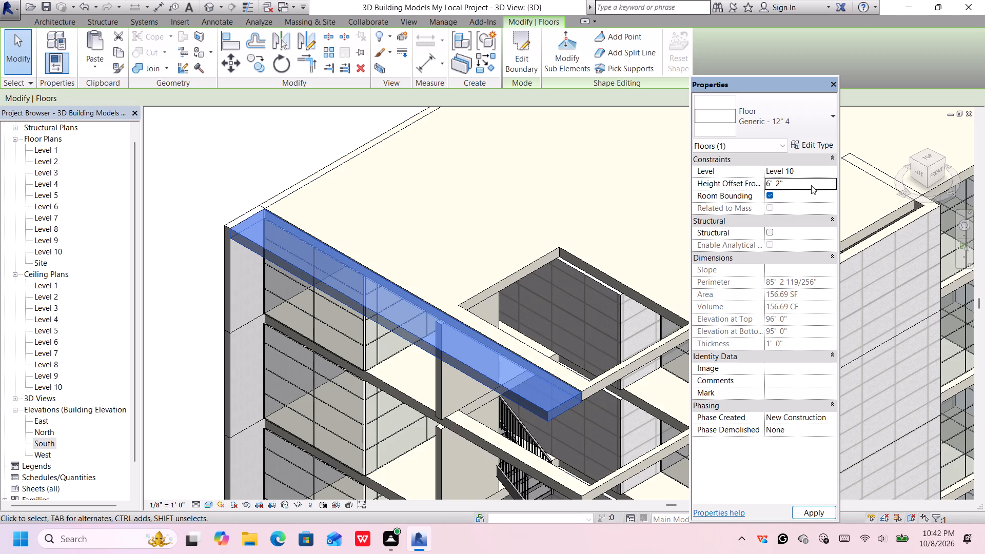
key(Return)
scroll(419, 226, down, 4)
scroll(420, 224, up, 1)
scroll(421, 224, down, 3)
click(395, 165)
Examine the whole building from the front, the west side and below, including the roof edge with the new floor strip.
scroll(447, 170, down, 1)
scroll(448, 170, up, 1)
scroll(448, 171, down, 2)
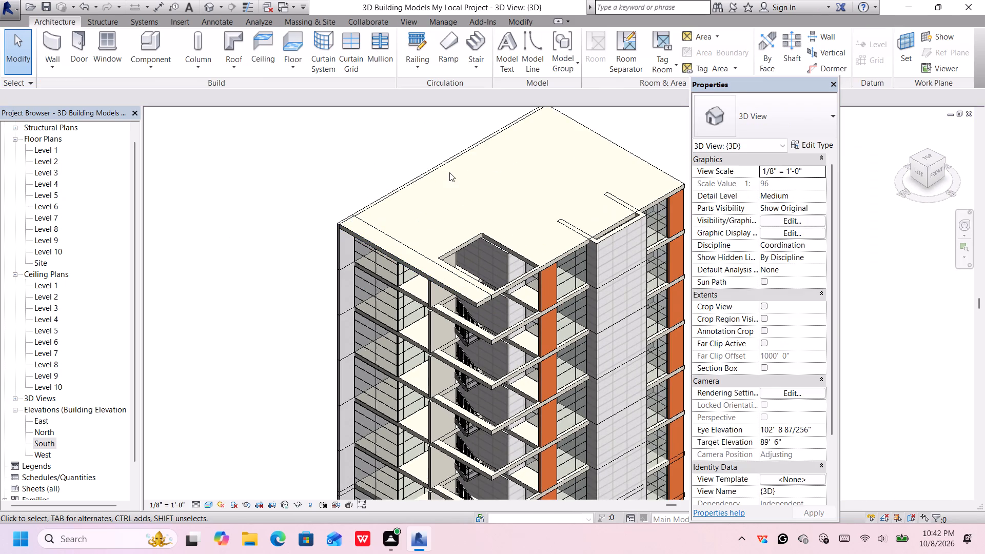
scroll(449, 172, down, 1)
middle_drag(654, 228, 648, 206)
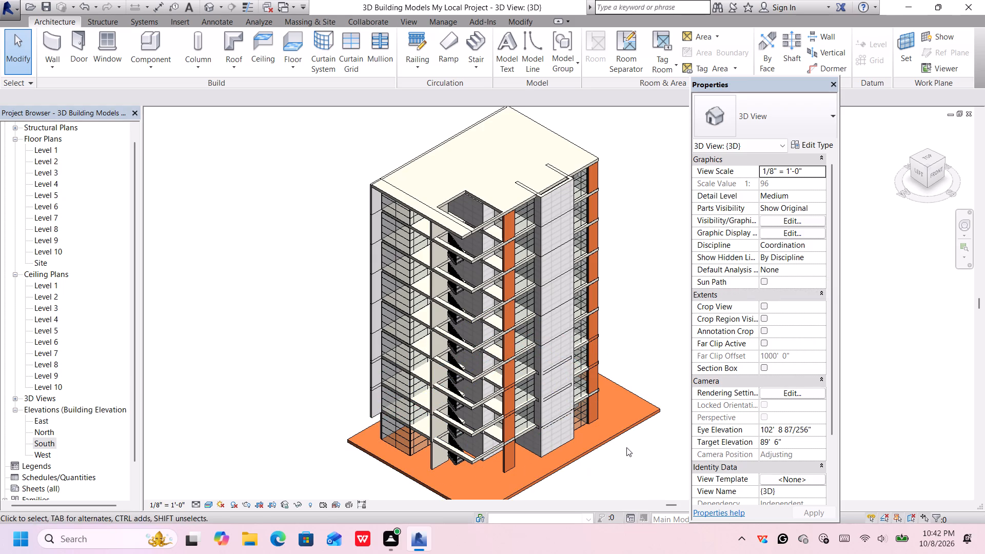
middle_drag(626, 447, 617, 400)
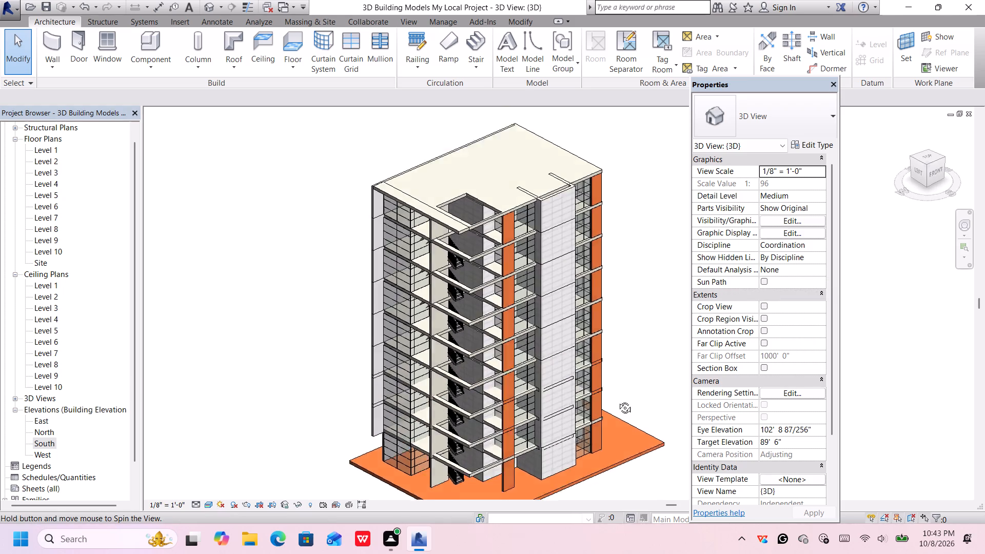
middle_drag(617, 400, 595, 289)
shift+middle_drag(595, 290, 604, 313)
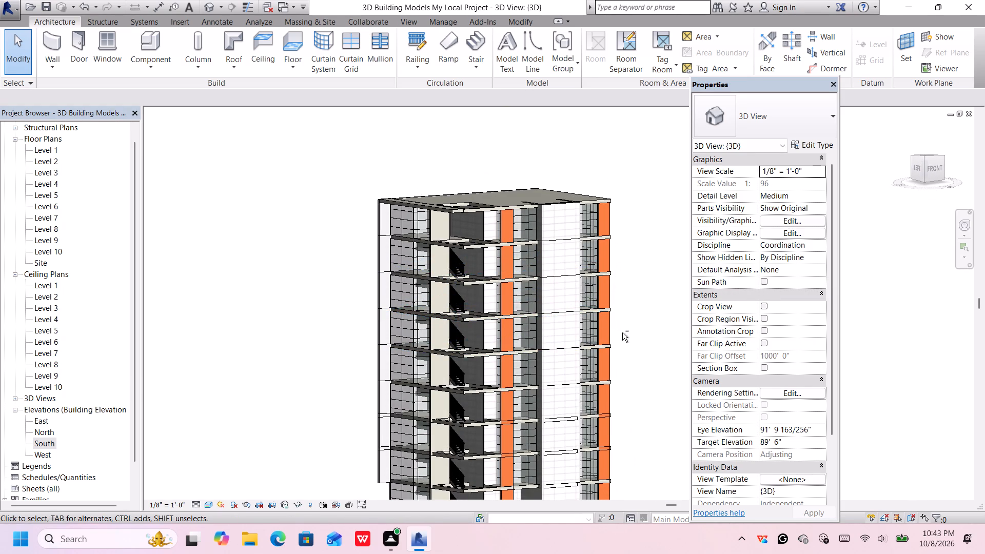
middle_drag(623, 426, 619, 338)
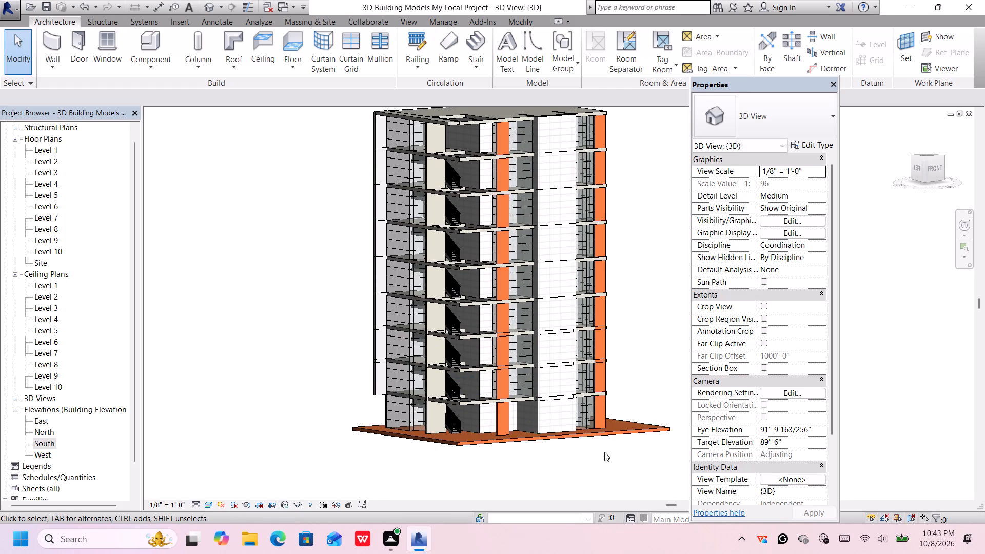
middle_drag(570, 461, 641, 363)
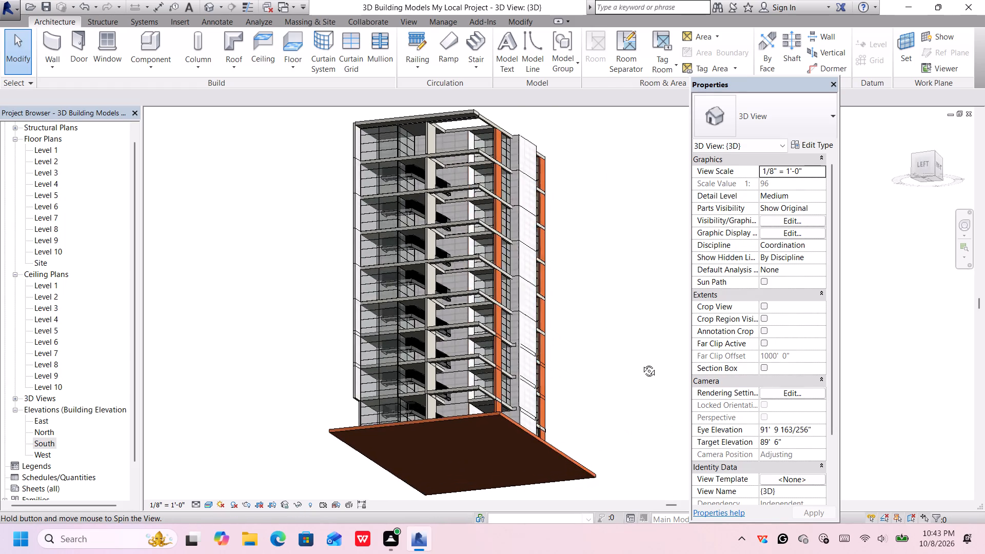
middle_drag(641, 363, 612, 385)
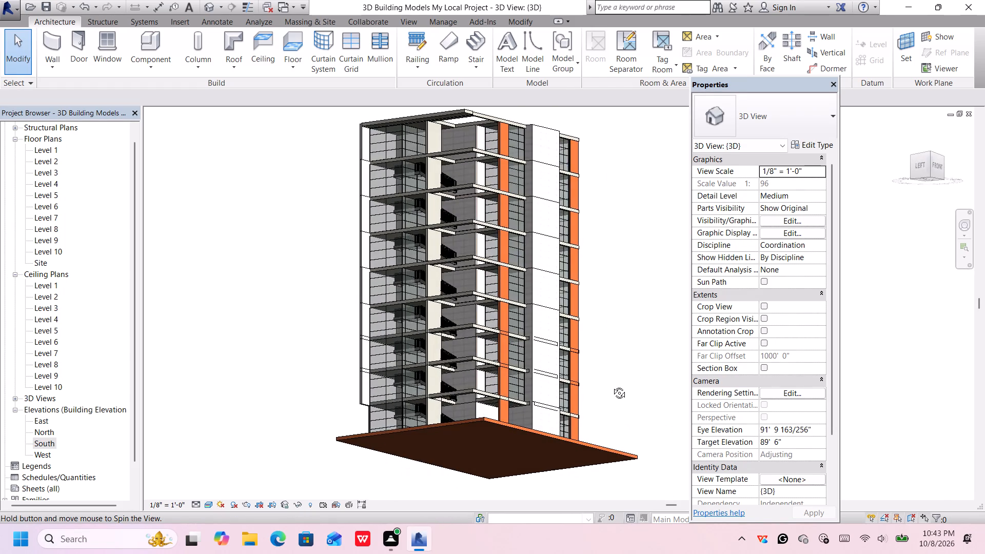
middle_drag(612, 385, 483, 463)
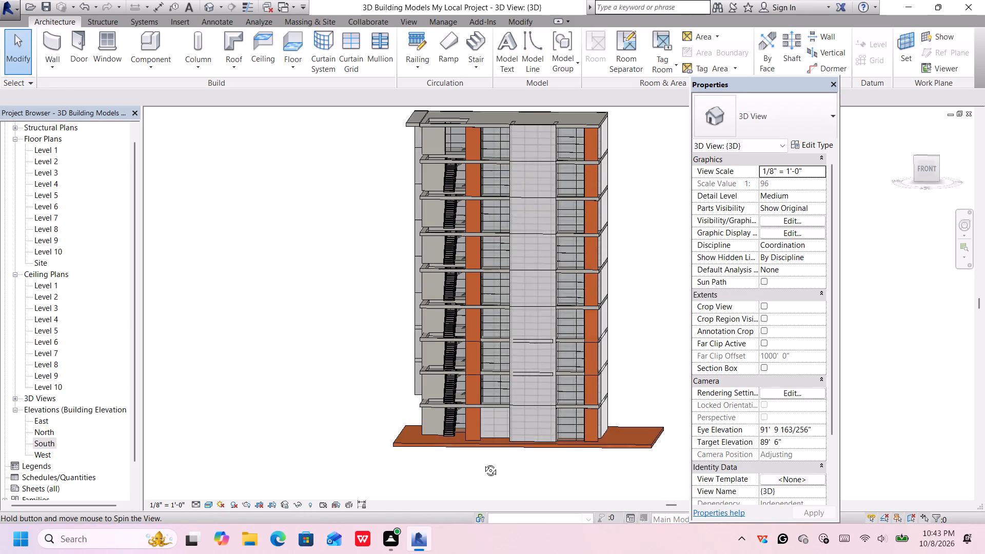
middle_drag(483, 463, 484, 463)
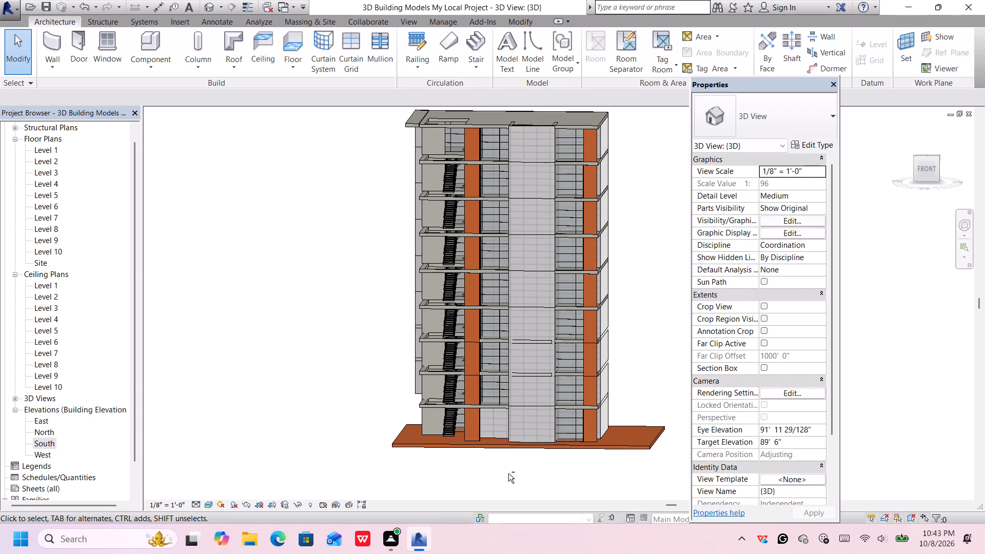
shift+middle_drag(506, 472, 581, 478)
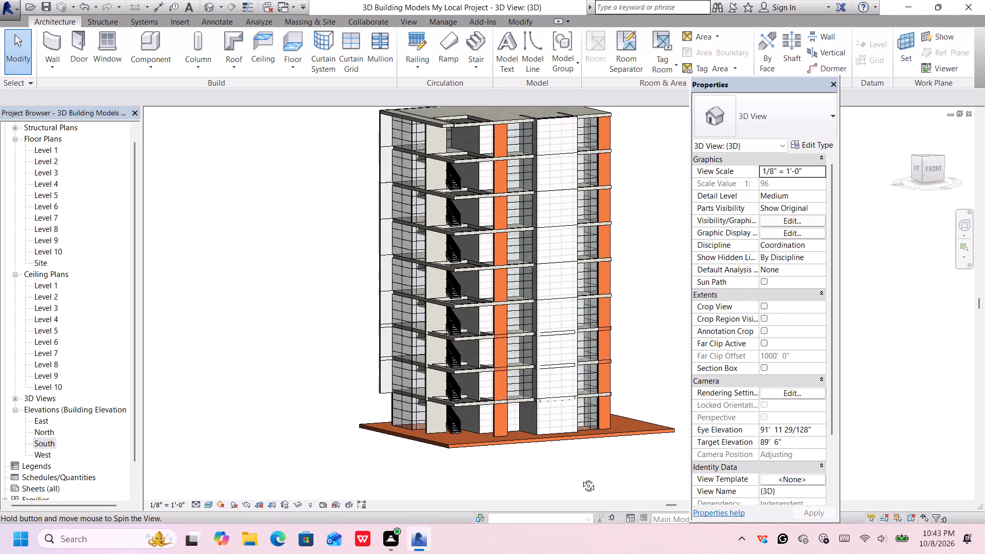
shift+middle_drag(581, 478, 585, 443)
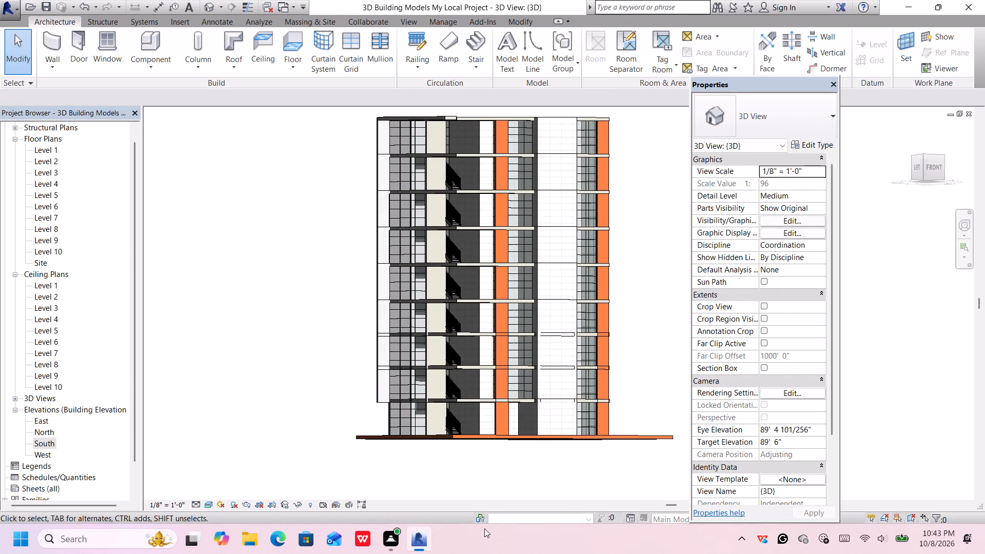
middle_drag(426, 463, 450, 440)
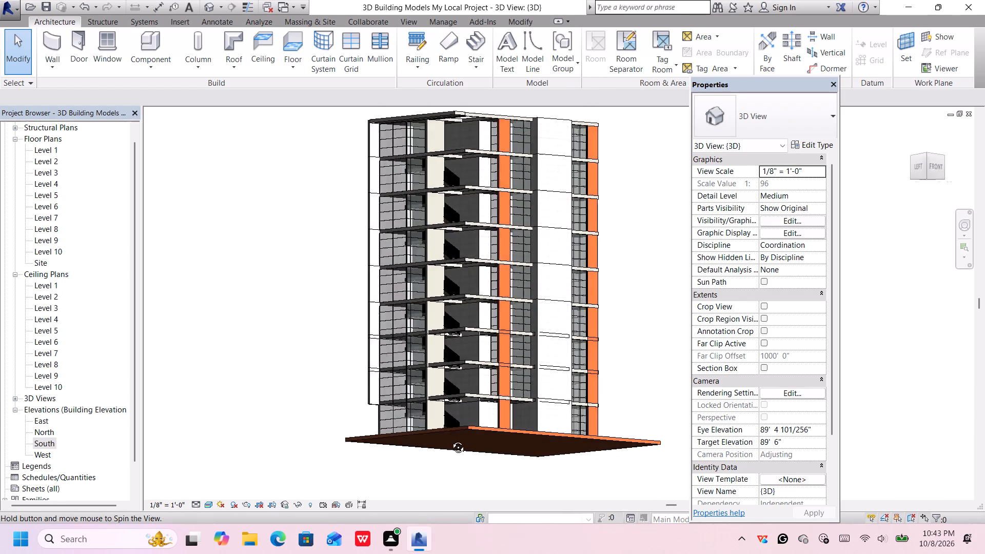
middle_drag(450, 440, 514, 440)
shift+middle_drag(501, 454, 495, 461)
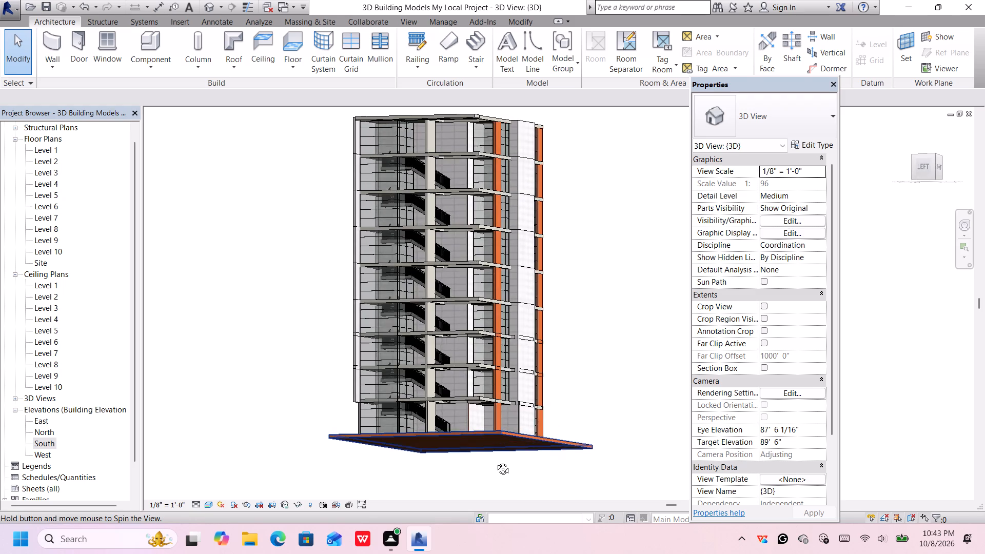
shift+middle_drag(495, 461, 484, 474)
shift+middle_click(483, 473)
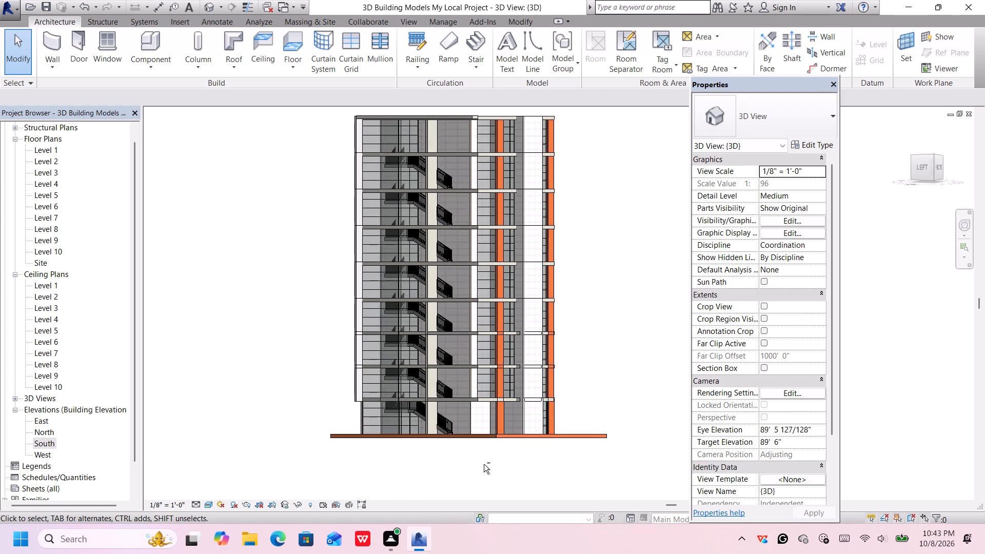
shift+middle_drag(486, 471, 472, 473)
shift+middle_drag(472, 473, 465, 437)
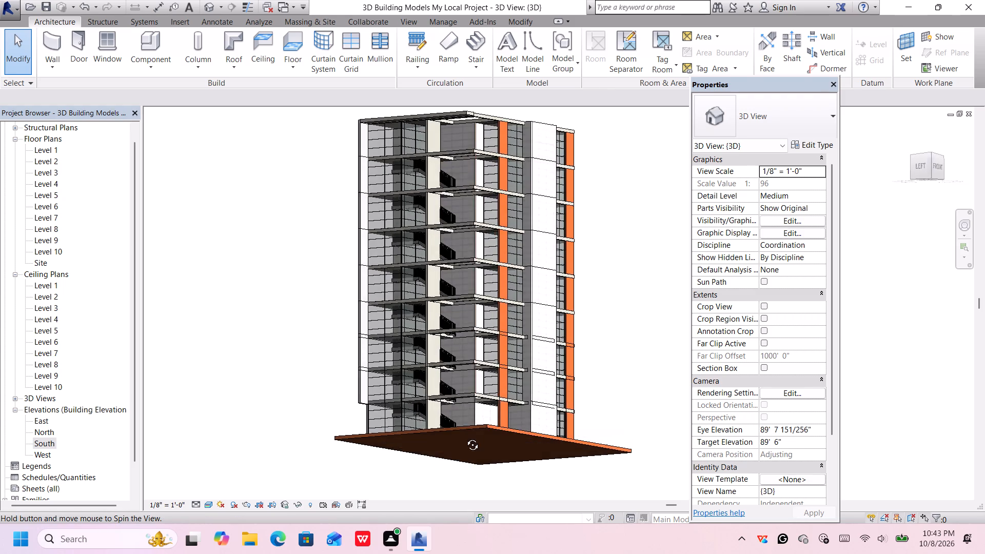
Examine the whole building from below, at eye level and from above around its south-west corner, including the roof.
shift+middle_drag(465, 437, 461, 449)
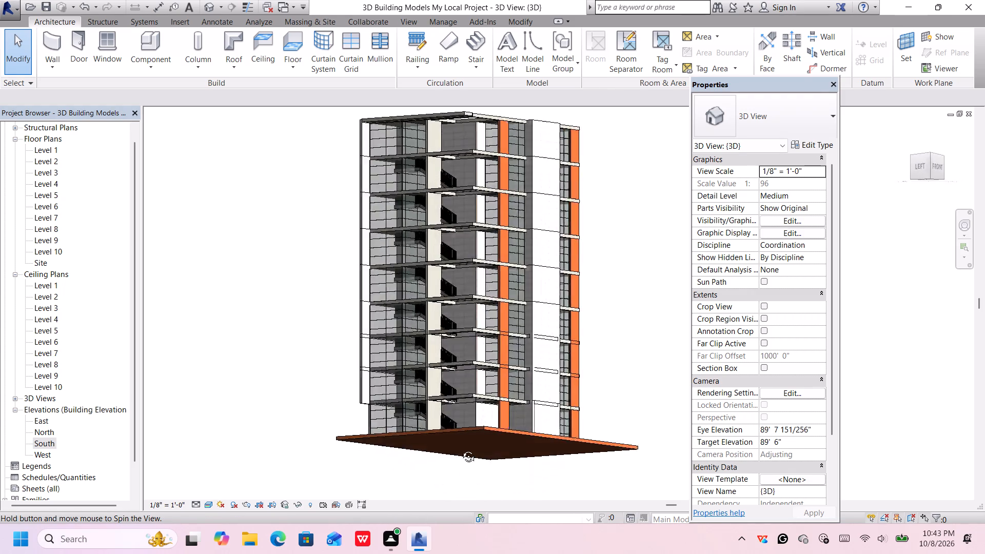
shift+middle_drag(461, 449, 456, 516)
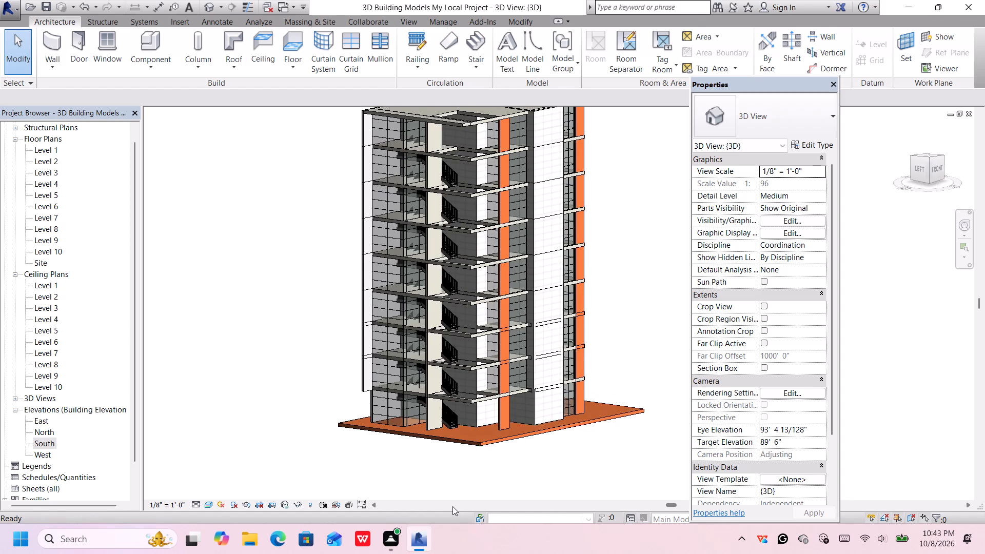
scroll(514, 453, up, 1)
scroll(514, 449, down, 2)
middle_drag(514, 453, 514, 458)
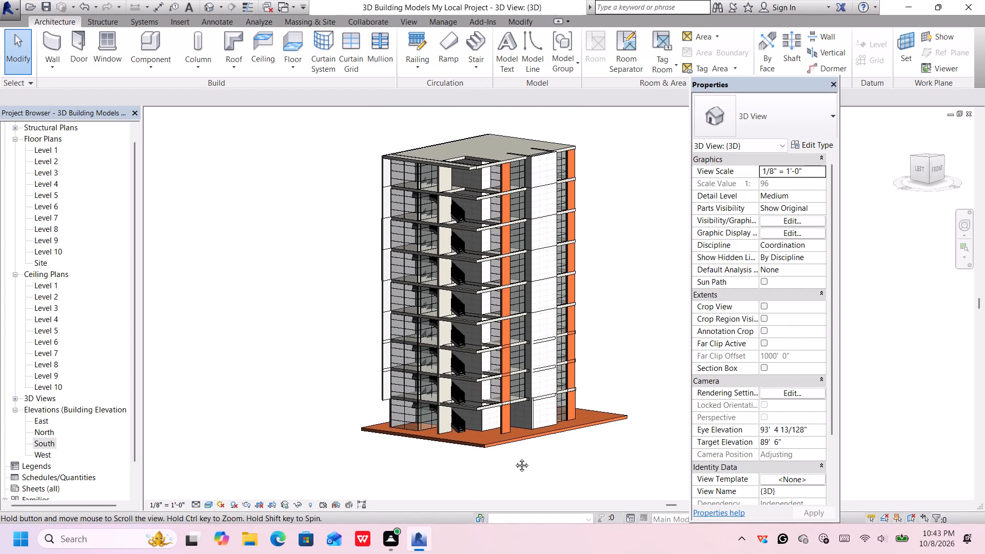
middle_drag(514, 458, 506, 481)
scroll(519, 468, up, 1)
middle_drag(519, 477, 519, 478)
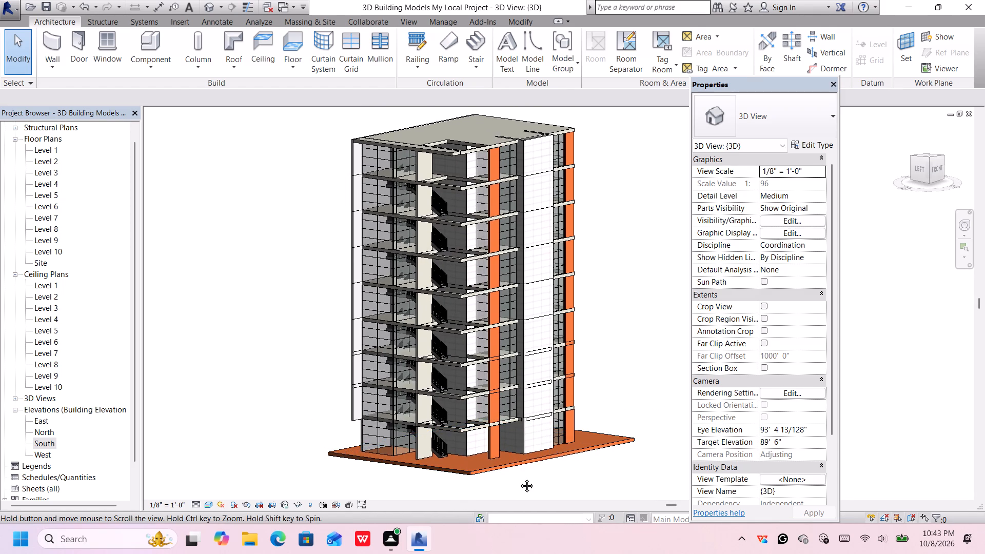
middle_drag(519, 478, 517, 422)
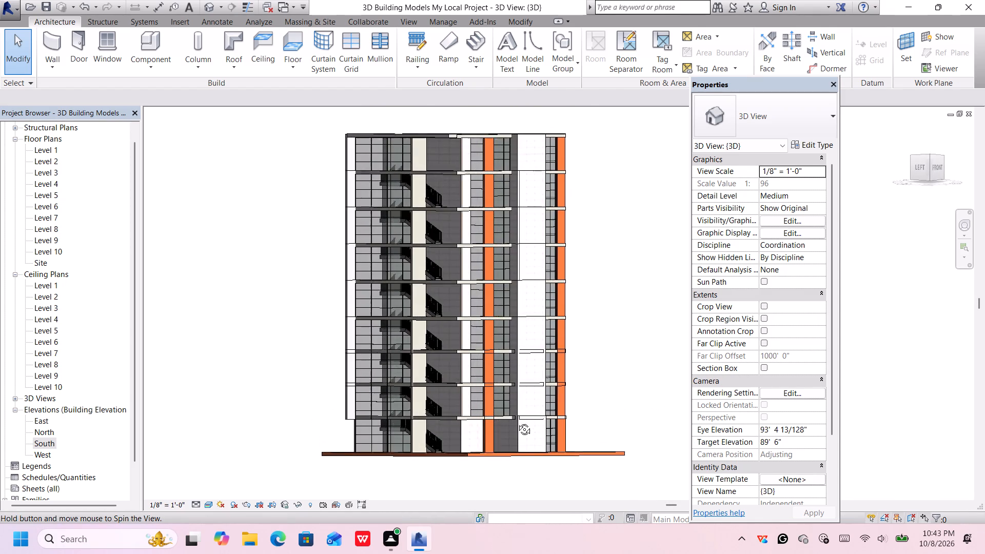
middle_drag(517, 422, 551, 391)
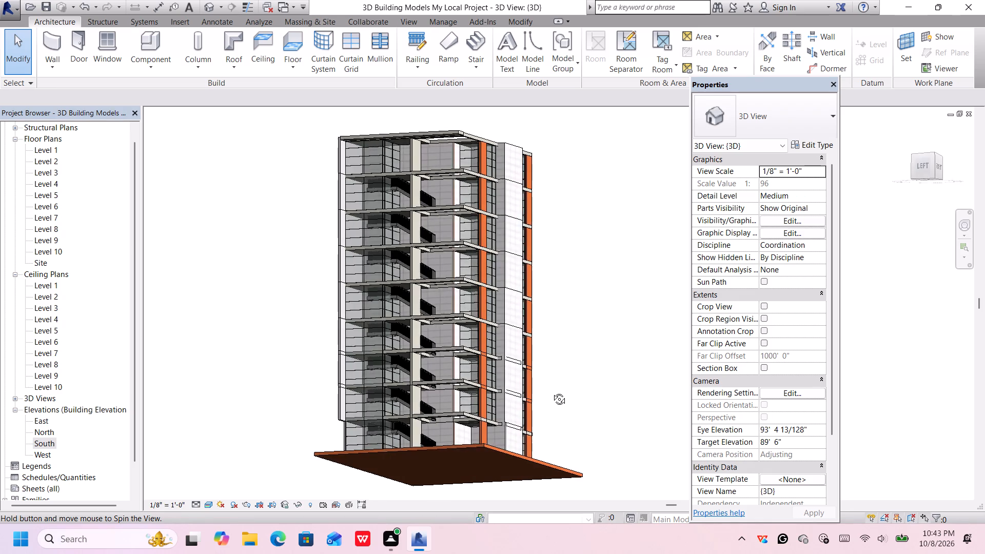
middle_drag(551, 391, 540, 458)
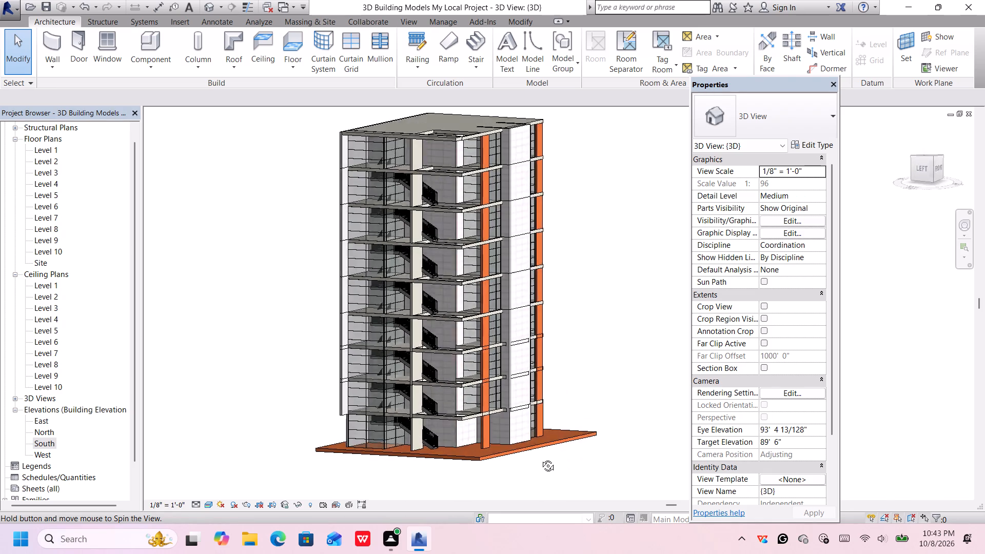
middle_drag(540, 458, 534, 467)
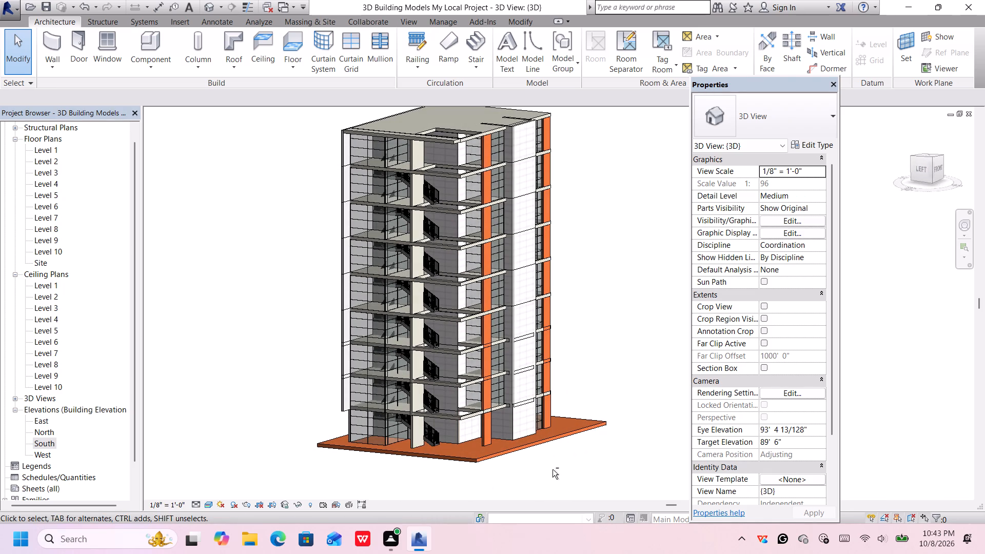
shift+middle_drag(553, 469, 472, 485)
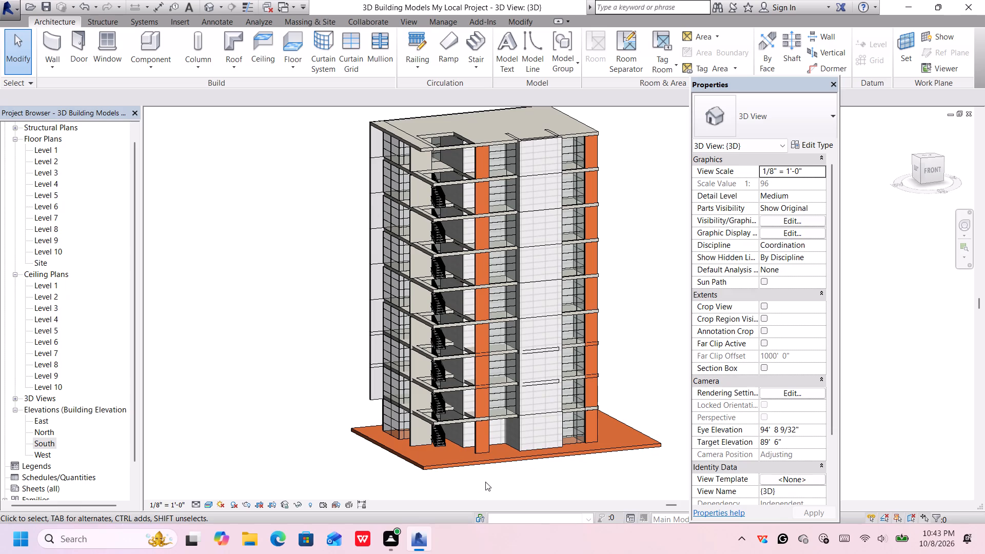
middle_drag(627, 284, 621, 303)
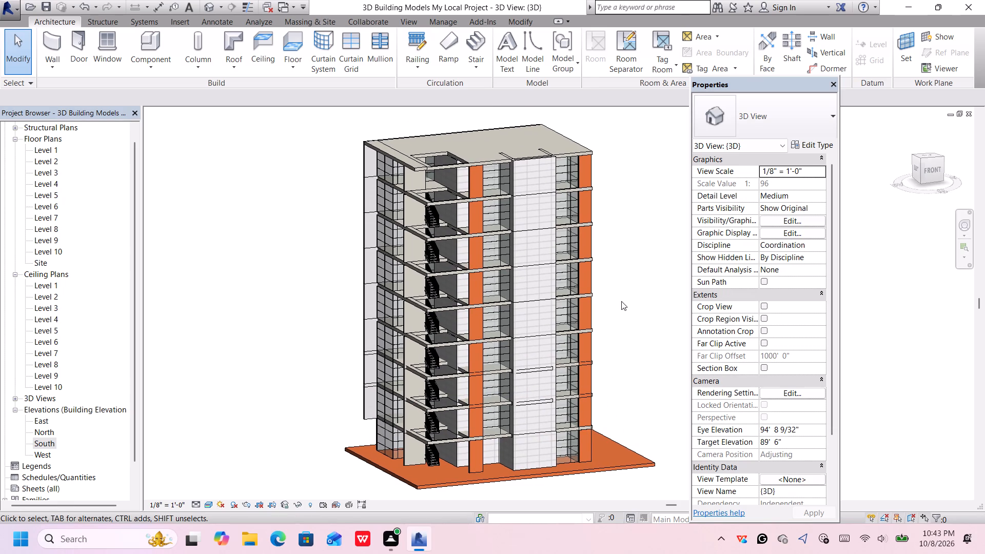
middle_drag(529, 168, 530, 182)
middle_drag(521, 187, 530, 283)
scroll(585, 348, down, 3)
middle_drag(586, 363, 558, 277)
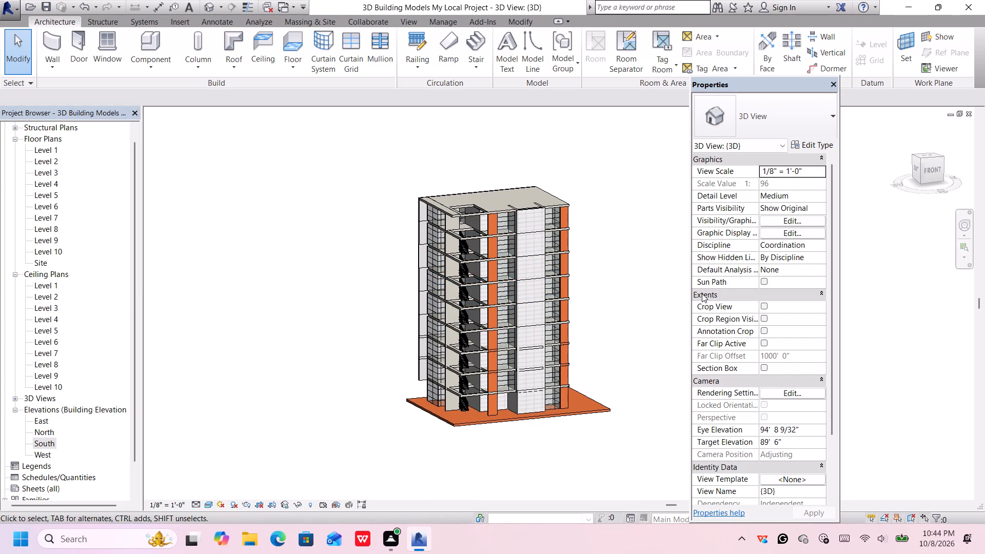
Close the Properties palette, then group the entire building with its base slab as a model group named "building 2" and deselect it.
click(832, 84)
drag(619, 154, 534, 253)
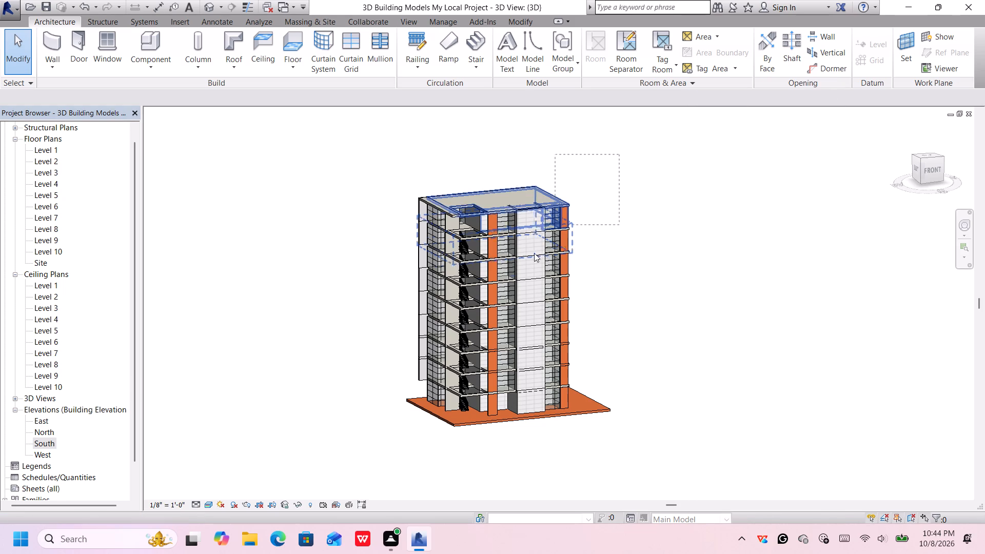
drag(534, 253, 404, 474)
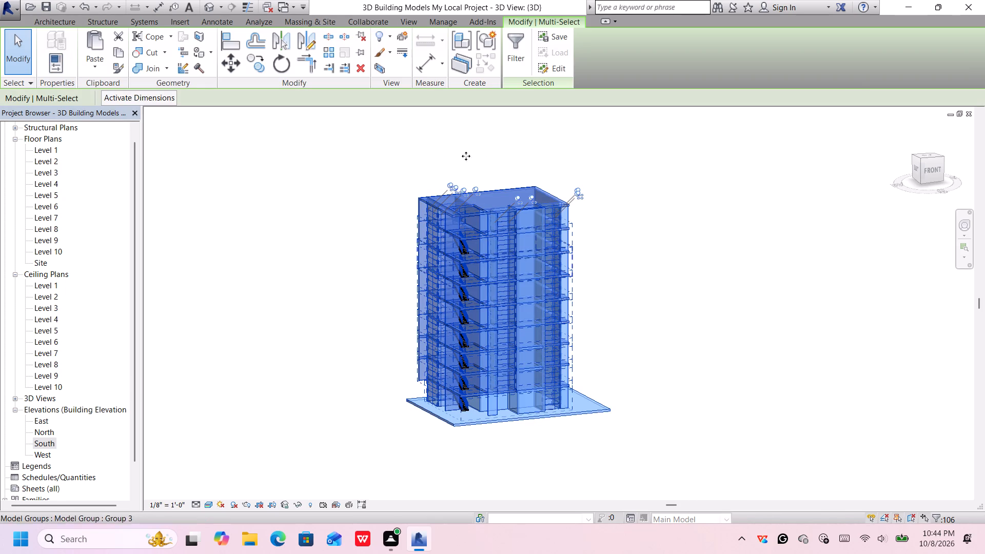
click(484, 44)
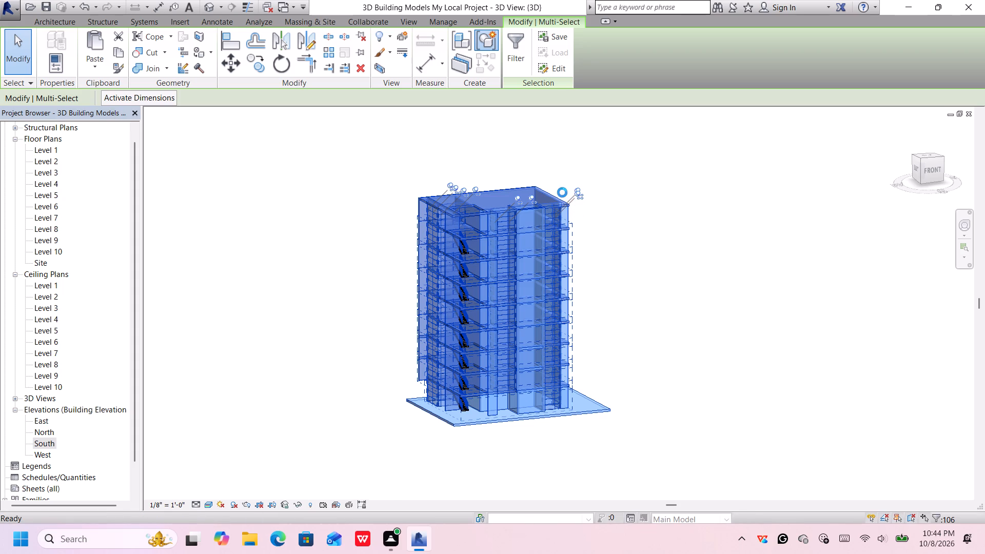
key(BackSpace)
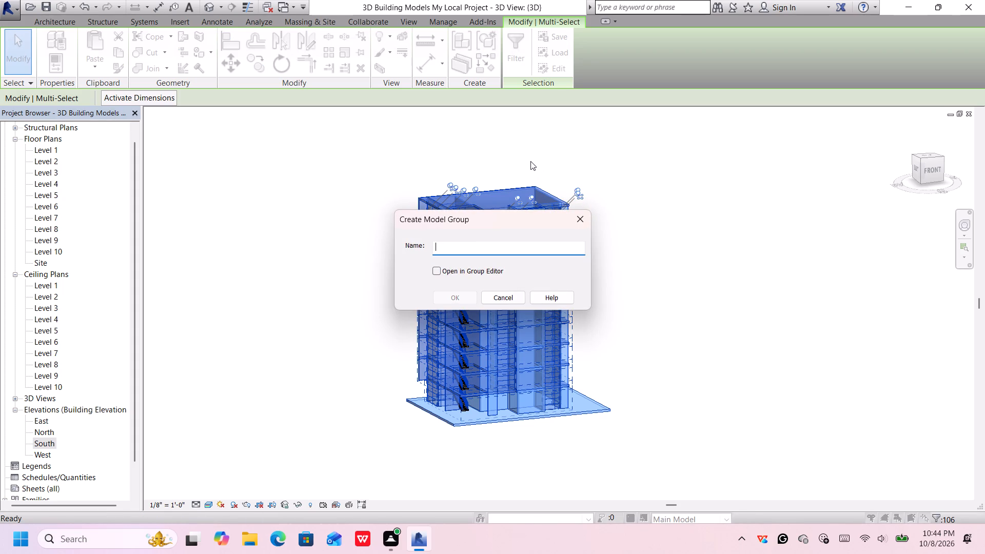
key(b)
key(u)
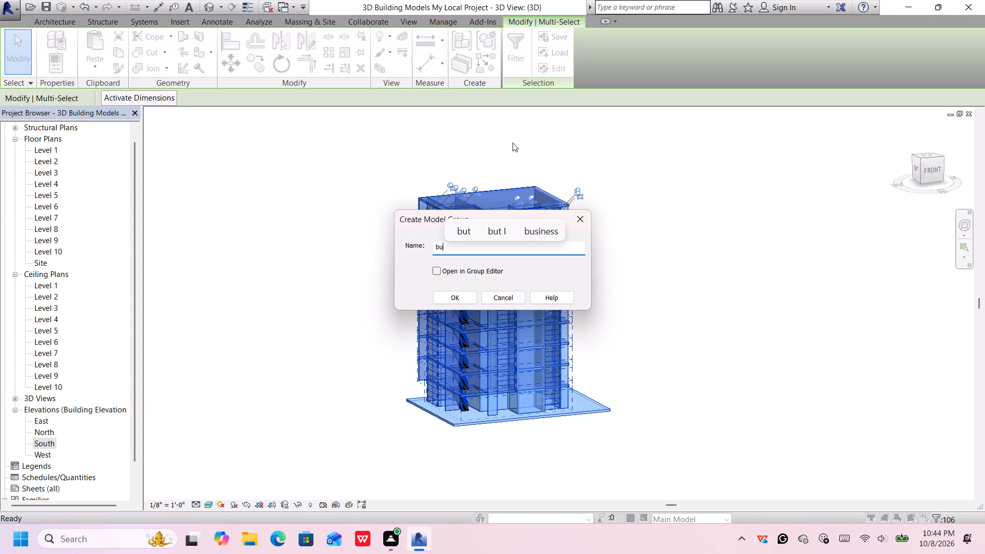
key(i)
key(l)
key(d)
key(i)
key(n)
key(g)
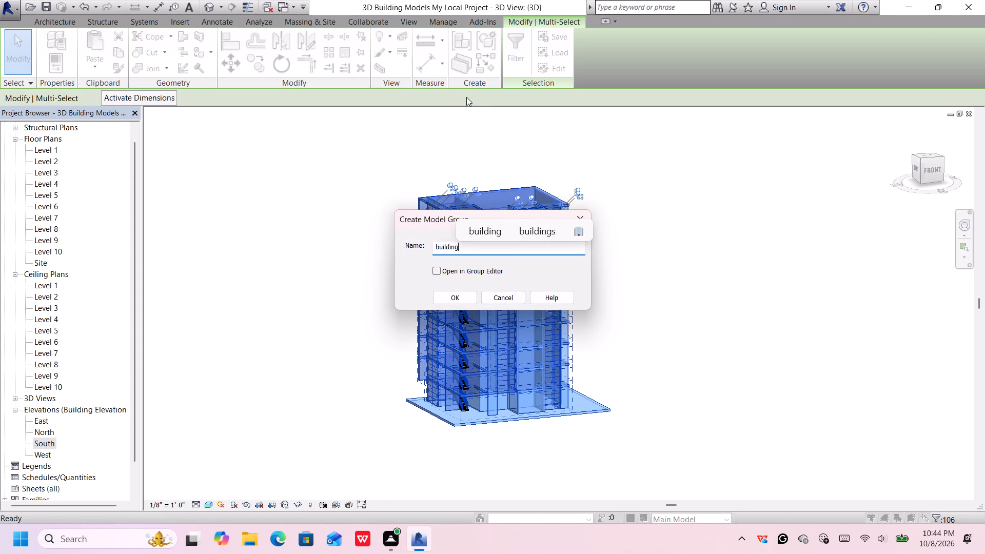
key(space)
key(2)
key(Return)
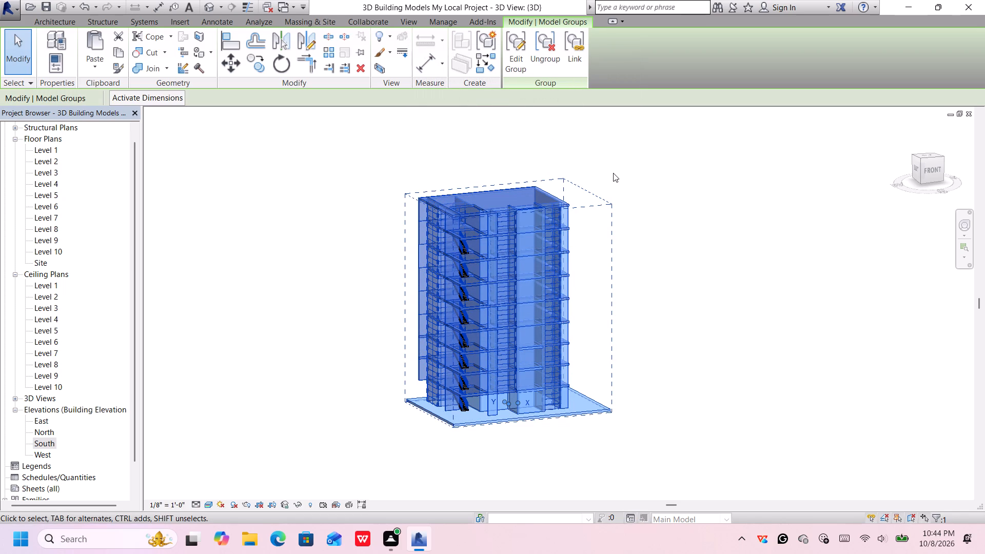
middle_drag(615, 182, 620, 189)
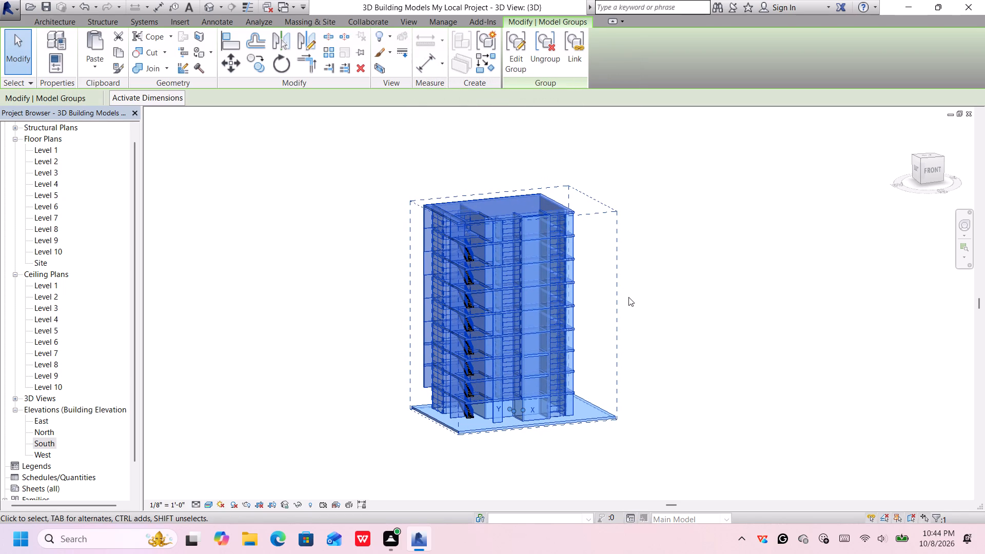
click(637, 294)
Examine the grouped building from the south-west corner, from above and from below, including the undersides of the floor slabs and roof.
middle_drag(617, 301, 632, 256)
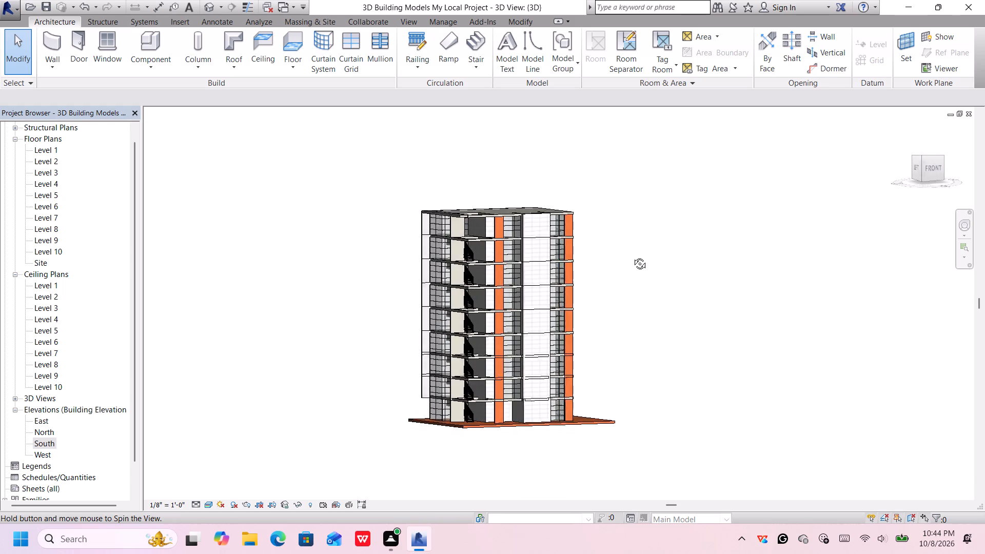
middle_drag(632, 256, 633, 262)
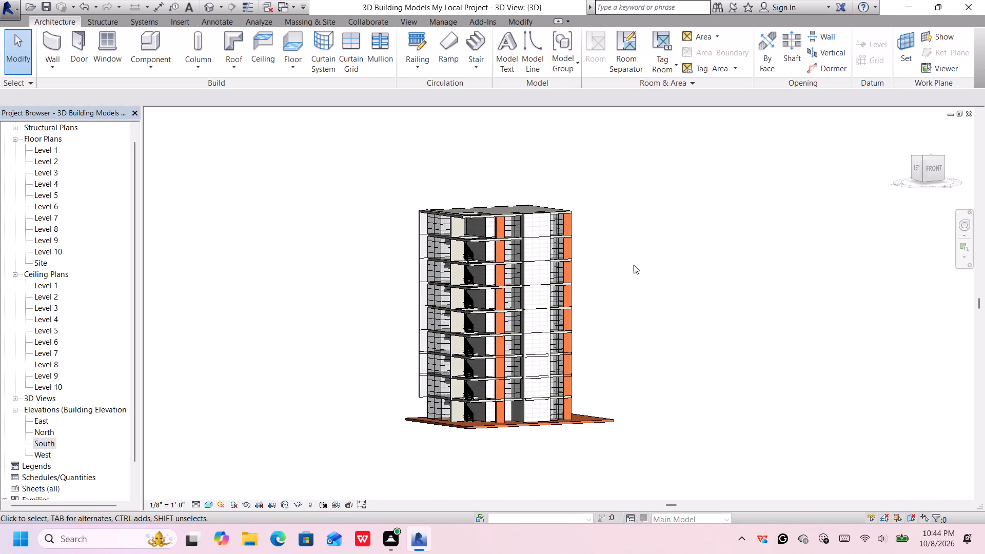
middle_drag(613, 303, 622, 318)
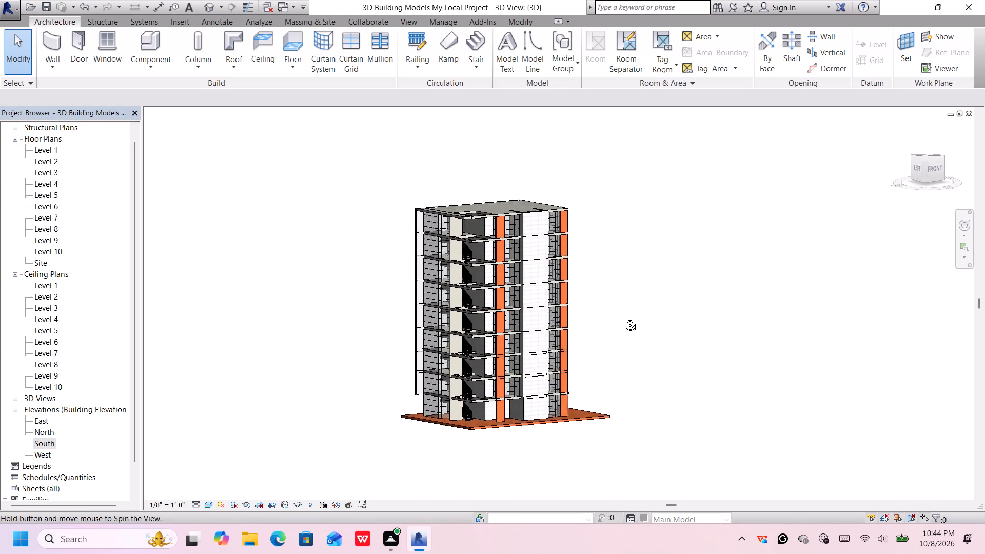
middle_drag(622, 318, 630, 328)
middle_drag(599, 324, 597, 325)
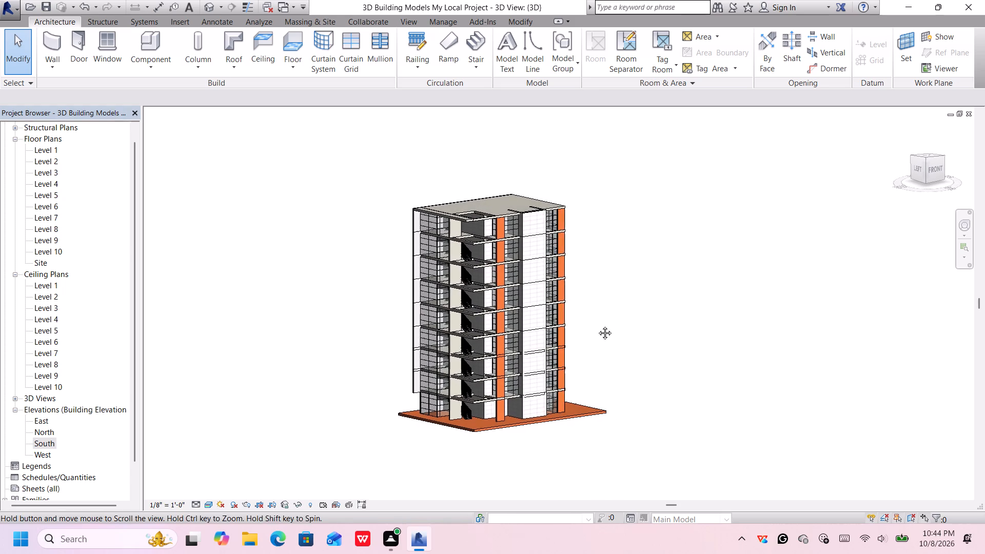
middle_drag(597, 325, 599, 255)
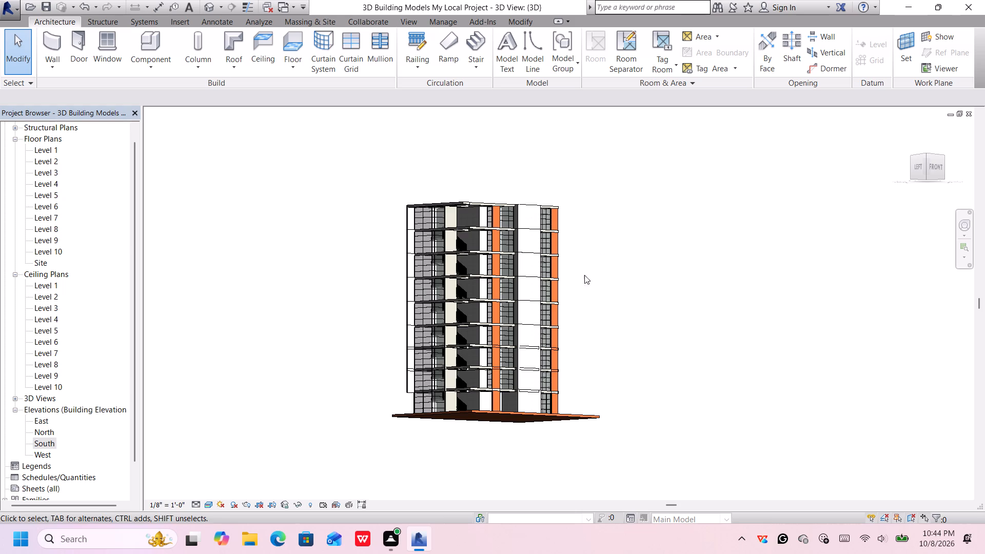
scroll(494, 326, up, 3)
middle_drag(616, 260, 616, 261)
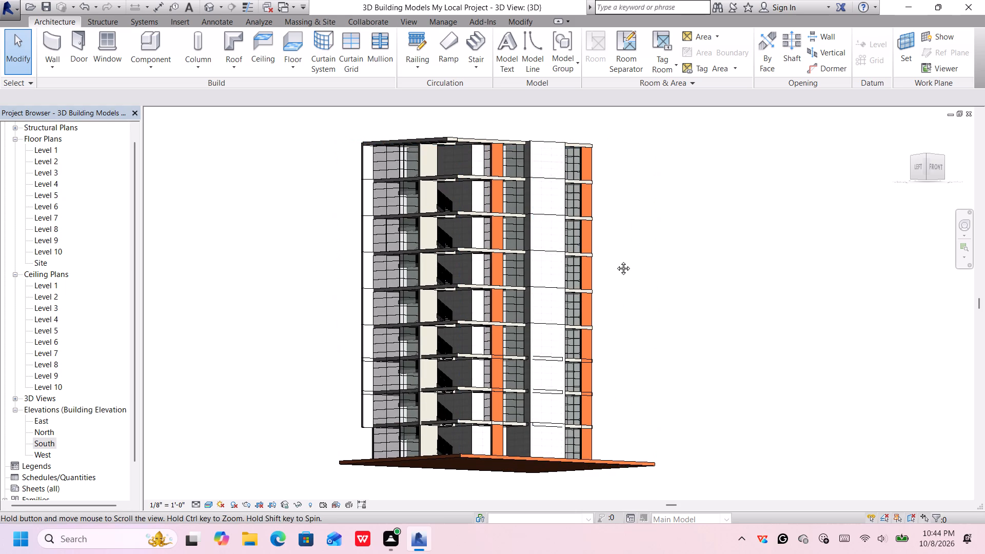
middle_drag(616, 261, 618, 233)
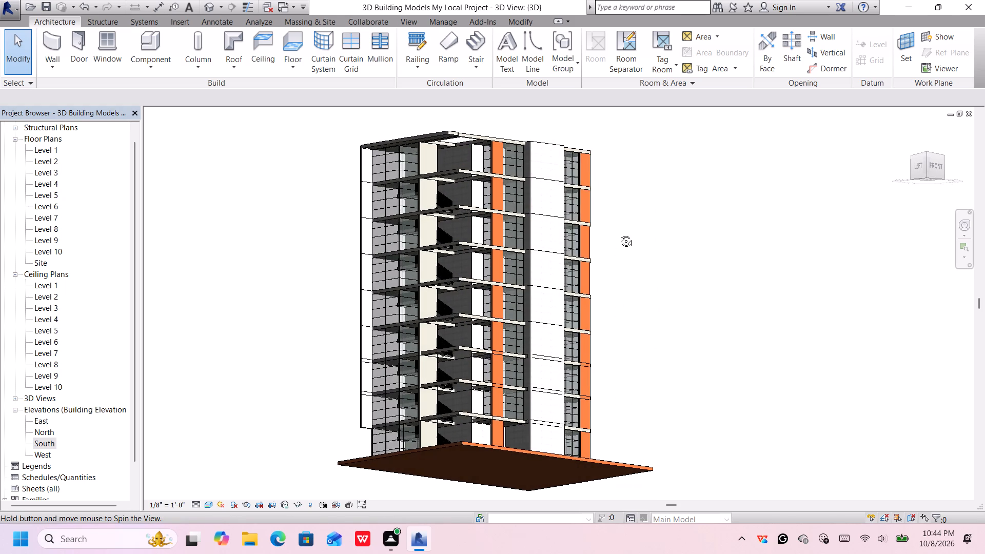
middle_drag(618, 233, 637, 187)
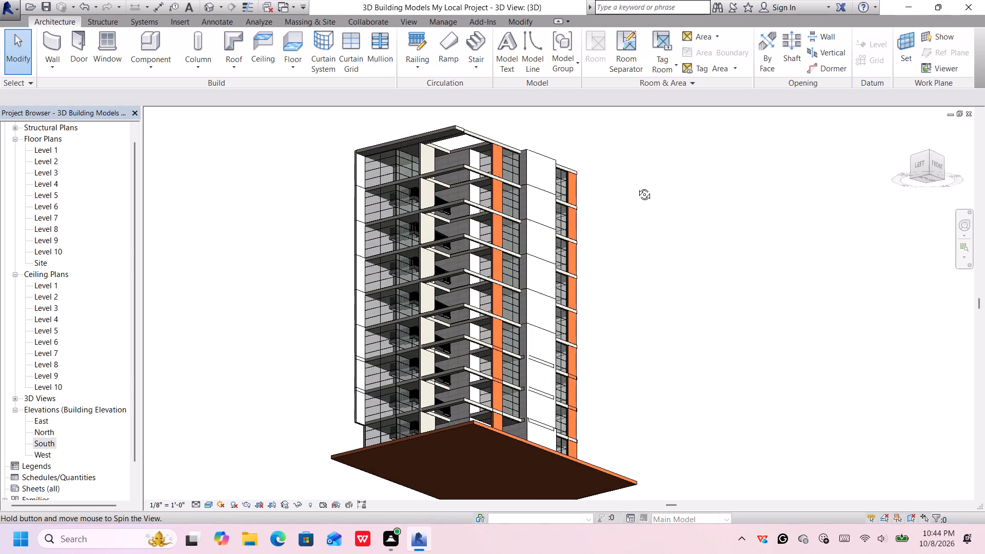
middle_drag(637, 187, 639, 187)
middle_drag(623, 242, 623, 243)
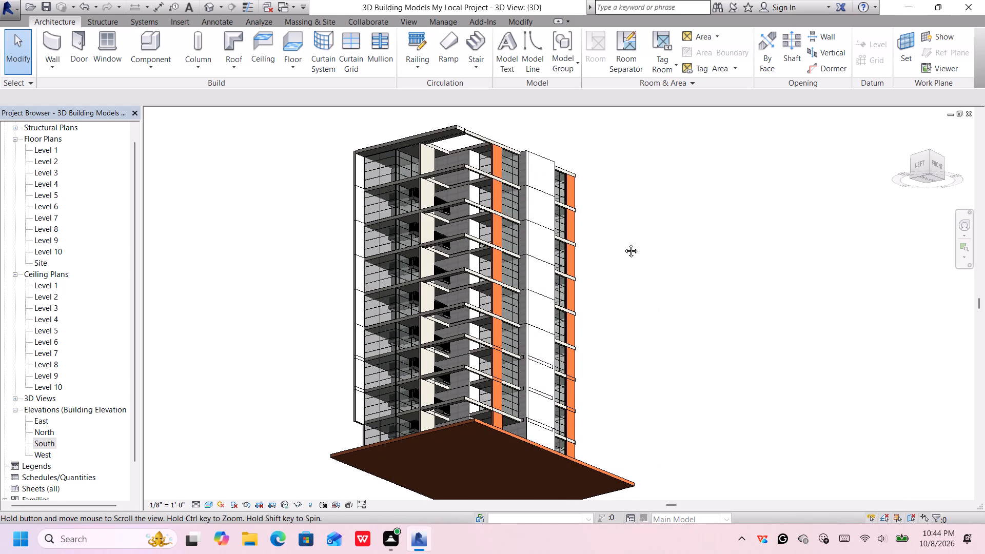
middle_drag(623, 243, 620, 305)
middle_drag(621, 307, 622, 318)
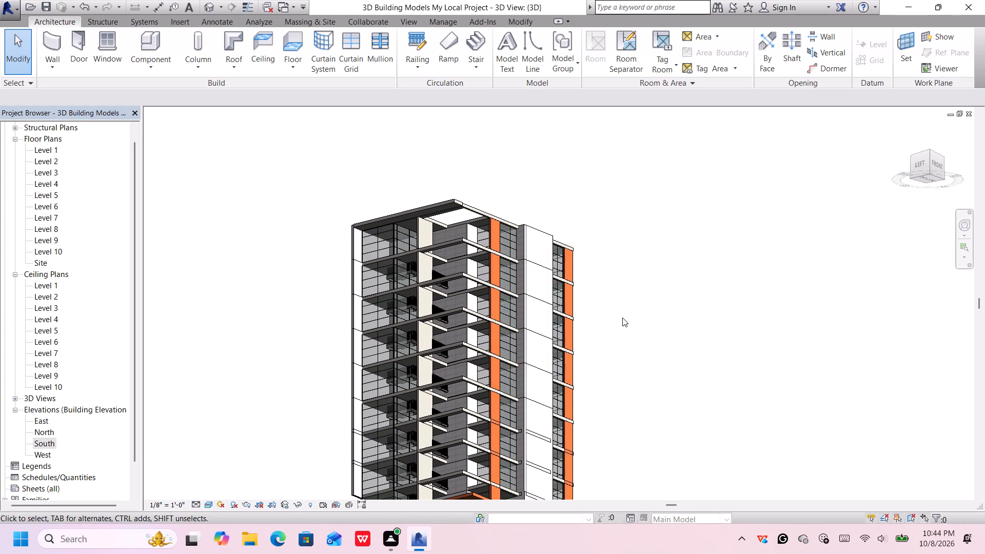
scroll(614, 321, up, 3)
middle_drag(567, 337, 620, 257)
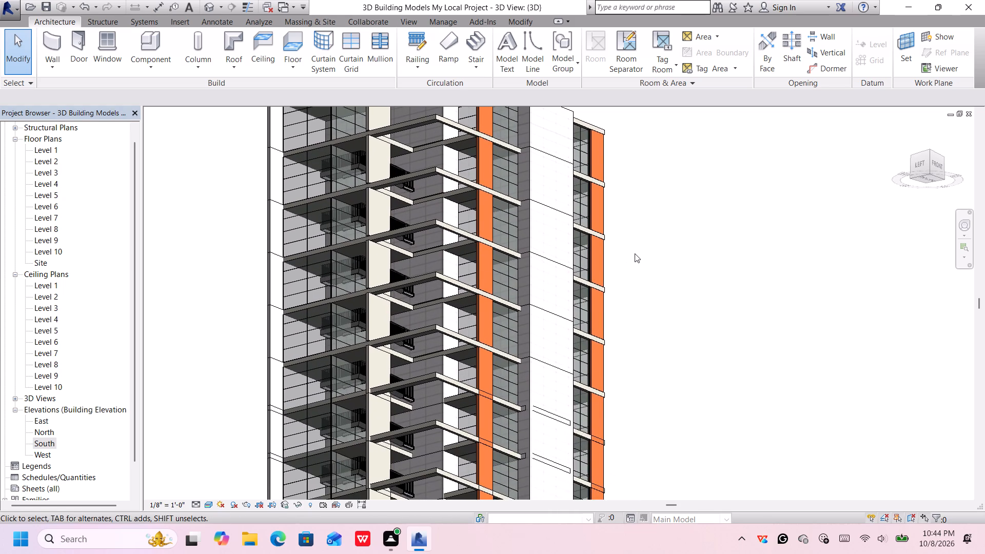
scroll(635, 253, down, 1)
scroll(635, 253, up, 1)
scroll(635, 253, down, 2)
scroll(639, 259, up, 1)
middle_drag(639, 259, 639, 260)
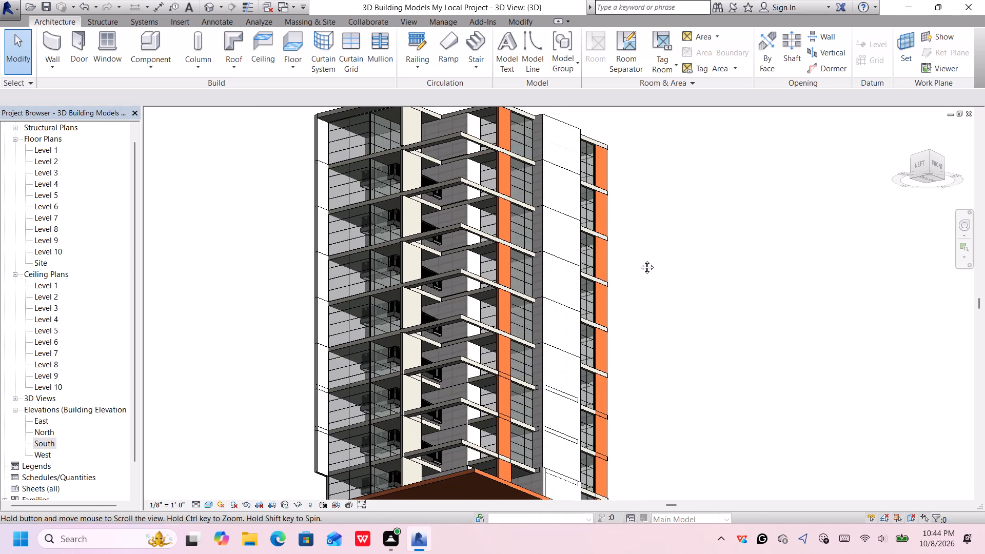
middle_drag(639, 260, 648, 286)
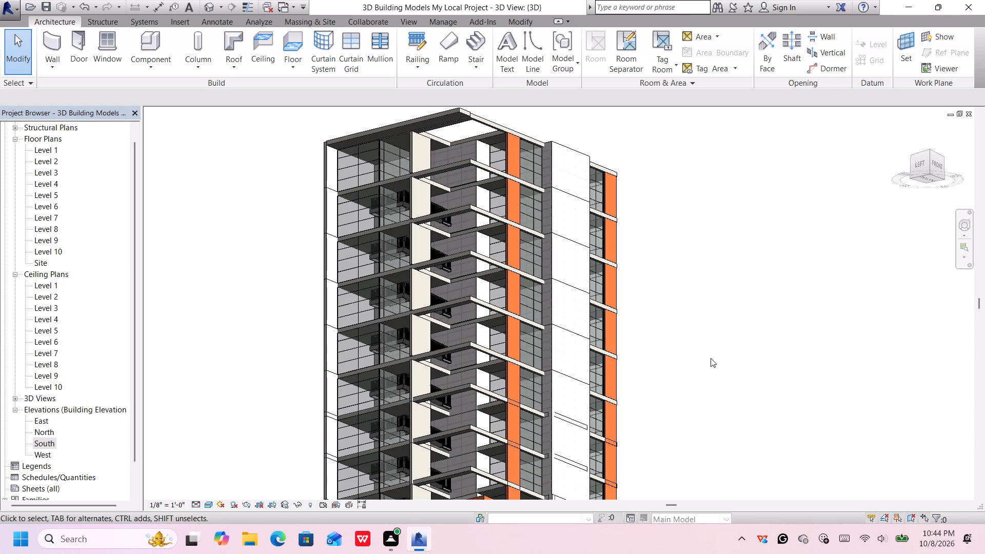
scroll(834, 52, down, 1)
scroll(645, 286, down, 1)
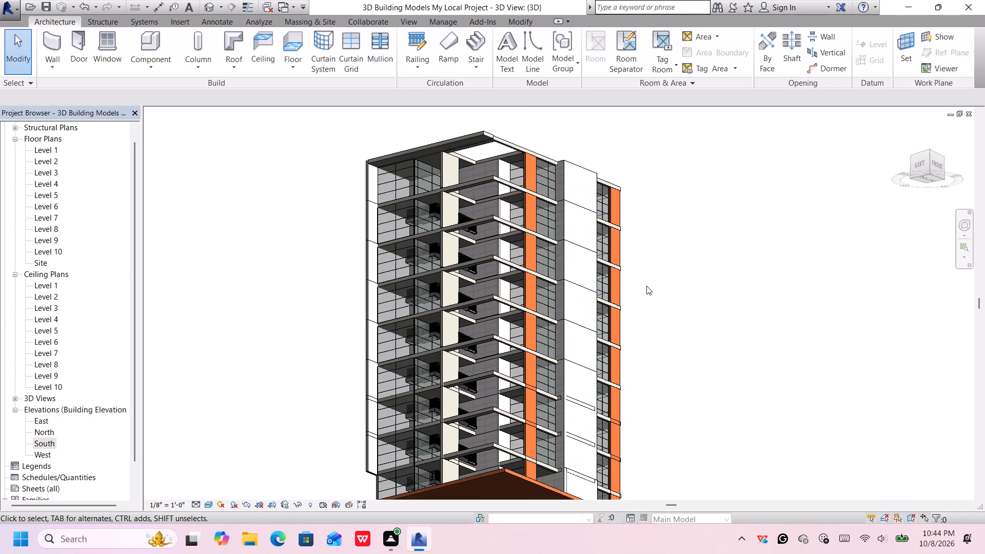
scroll(646, 286, up, 1)
middle_drag(644, 290, 663, 287)
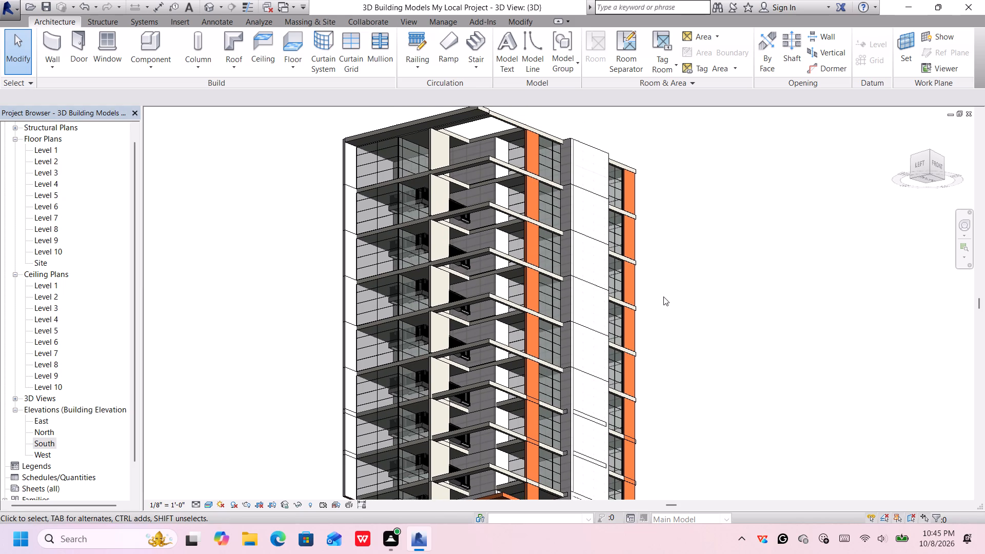
Examine the grouped building from its south-west corner and west side, from low angles and at eye level.
scroll(663, 296, down, 1)
scroll(663, 298, up, 1)
middle_drag(663, 298, 669, 269)
scroll(669, 269, down, 2)
middle_drag(672, 269, 670, 275)
scroll(672, 271, up, 1)
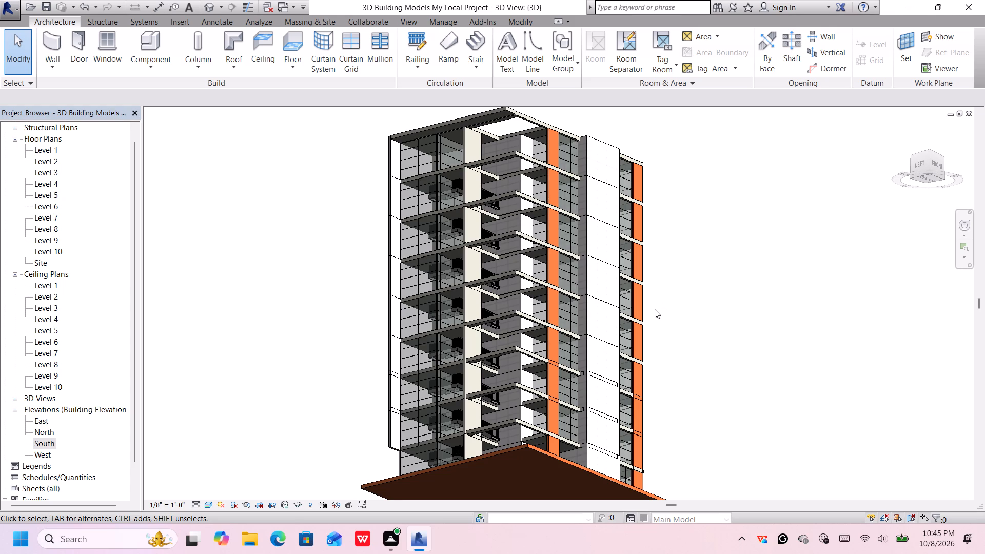
middle_drag(661, 317, 662, 319)
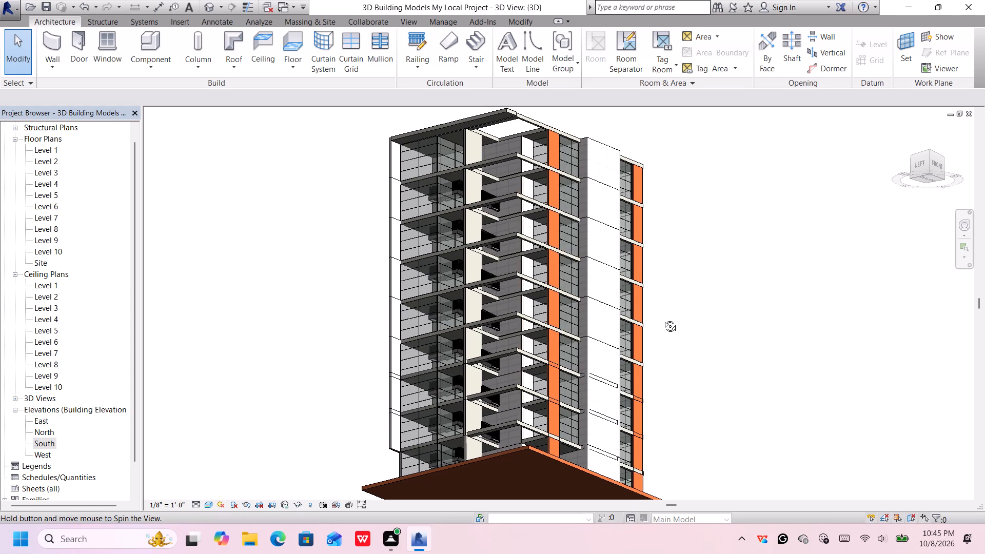
middle_drag(662, 319, 700, 360)
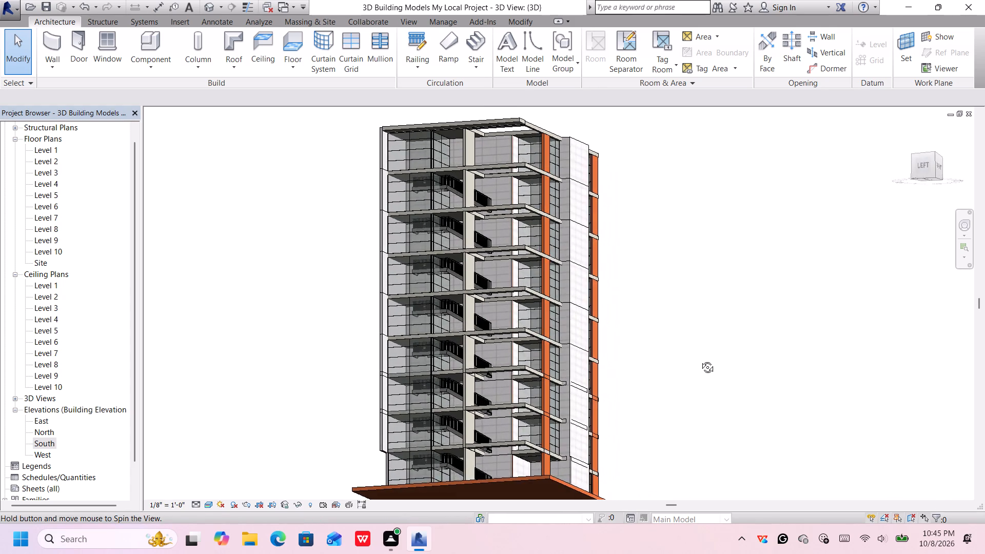
middle_drag(700, 360, 694, 373)
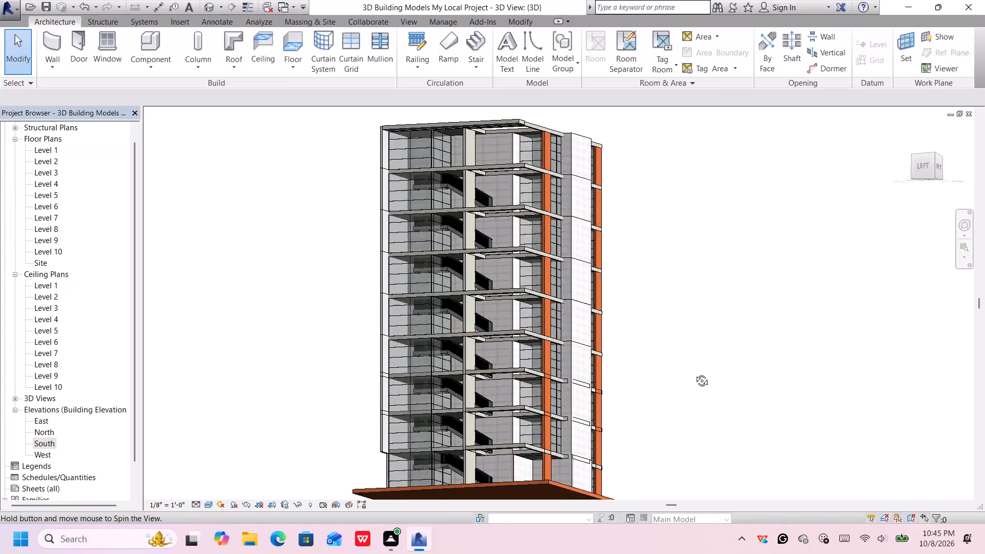
middle_drag(694, 373, 685, 356)
scroll(684, 357, up, 1)
scroll(684, 357, down, 1)
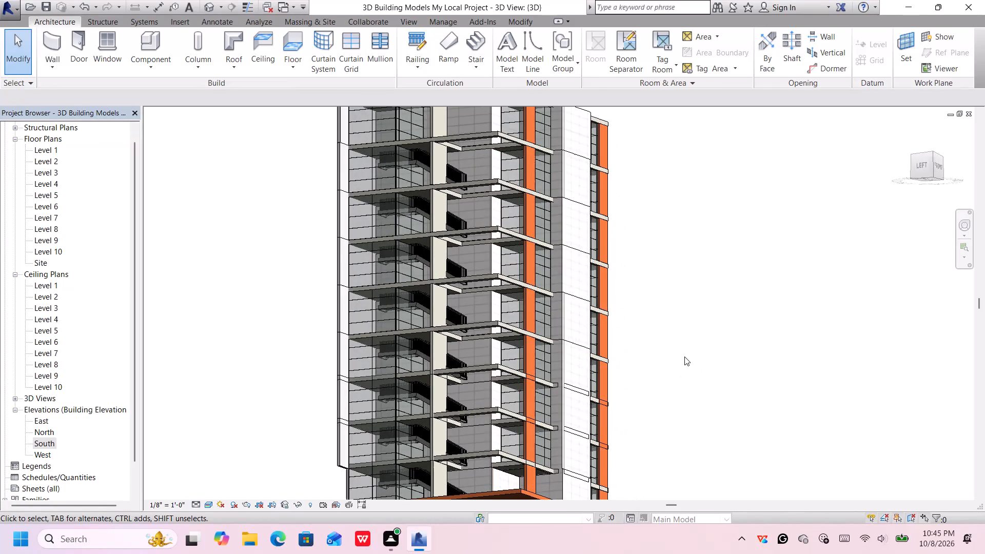
middle_drag(683, 358, 653, 387)
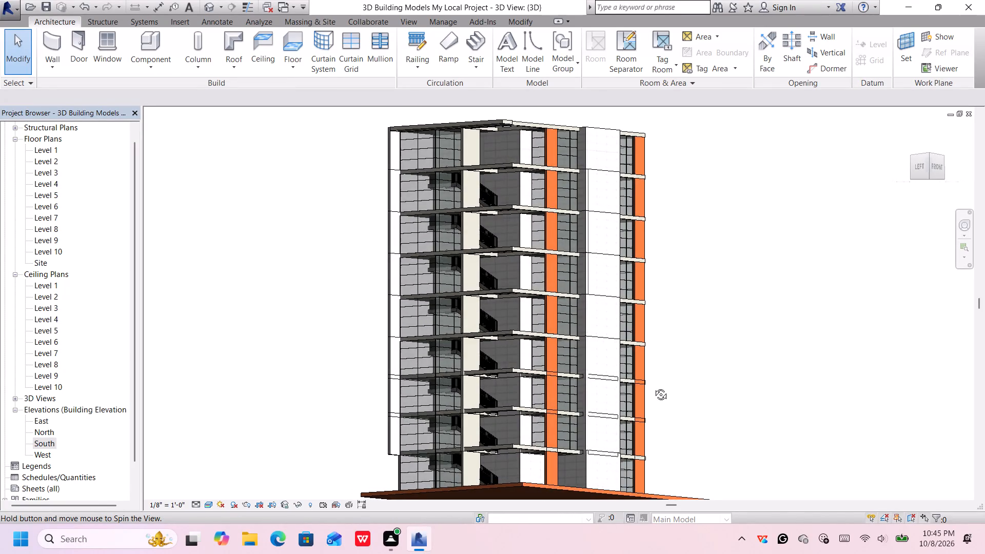
middle_drag(653, 387, 653, 387)
scroll(651, 387, up, 1)
middle_drag(651, 387, 651, 387)
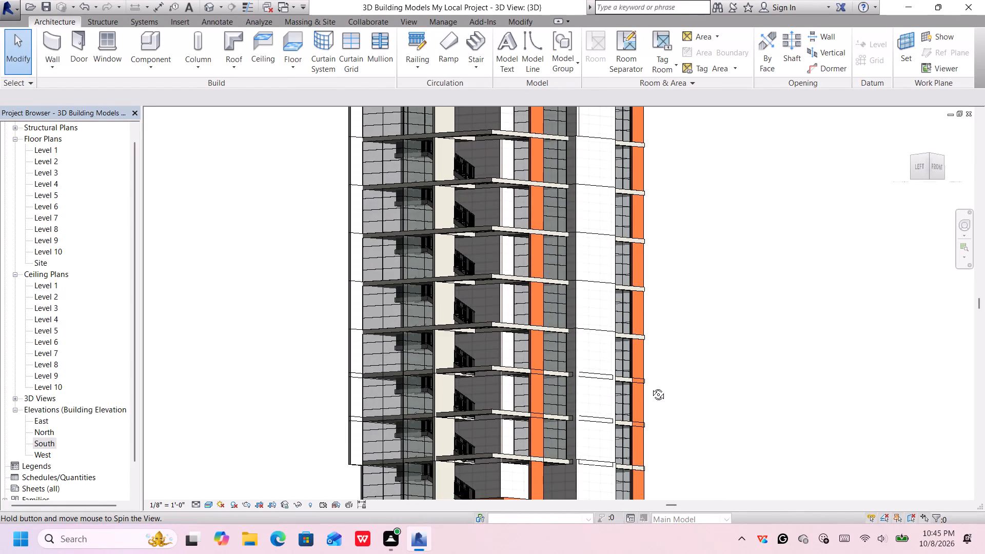
middle_drag(651, 387, 651, 353)
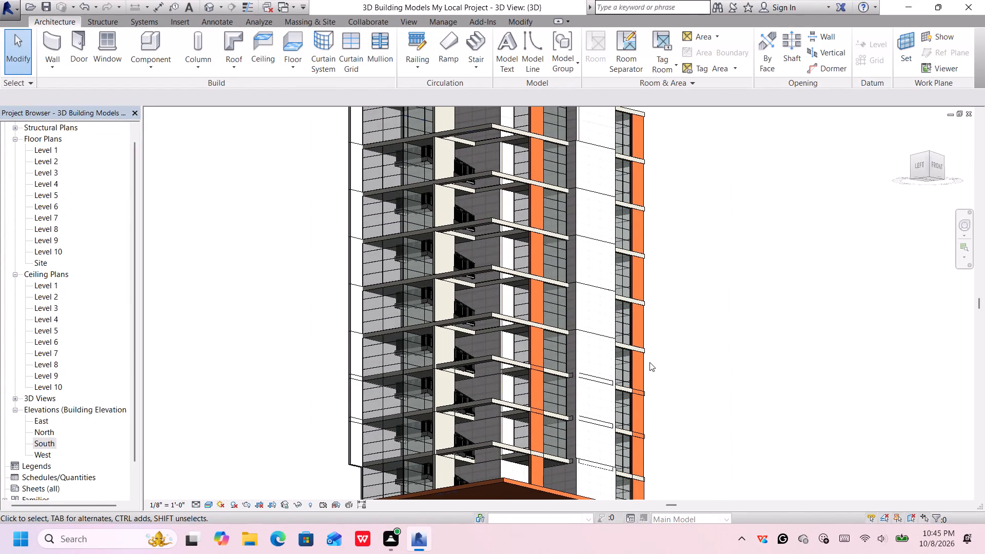
scroll(649, 364, down, 1)
middle_click(658, 353)
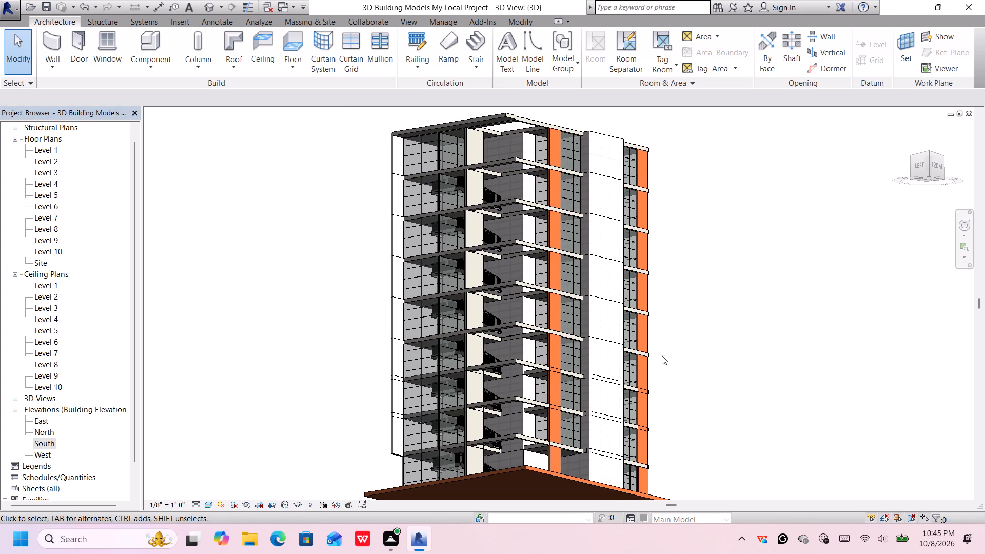
middle_drag(666, 340, 667, 348)
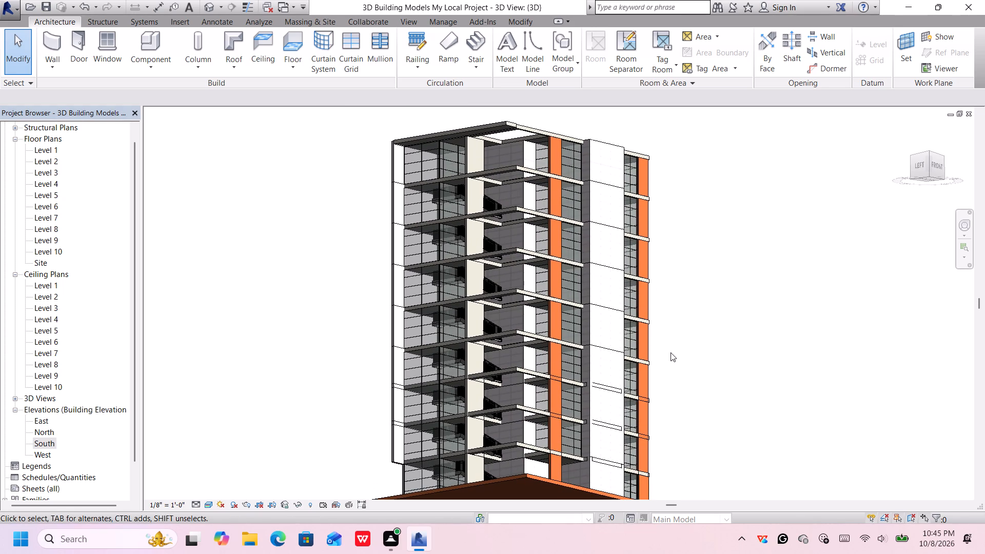
Examine the whole building from above, looking at the front, the south-east corner and the south-west corner with the roof and base slab.
middle_drag(682, 348, 600, 445)
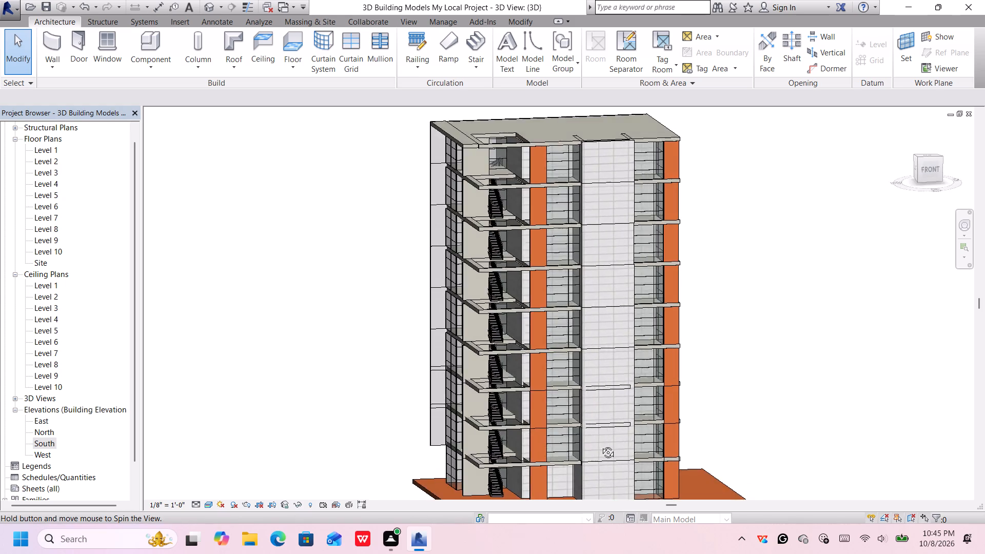
middle_drag(600, 445, 578, 484)
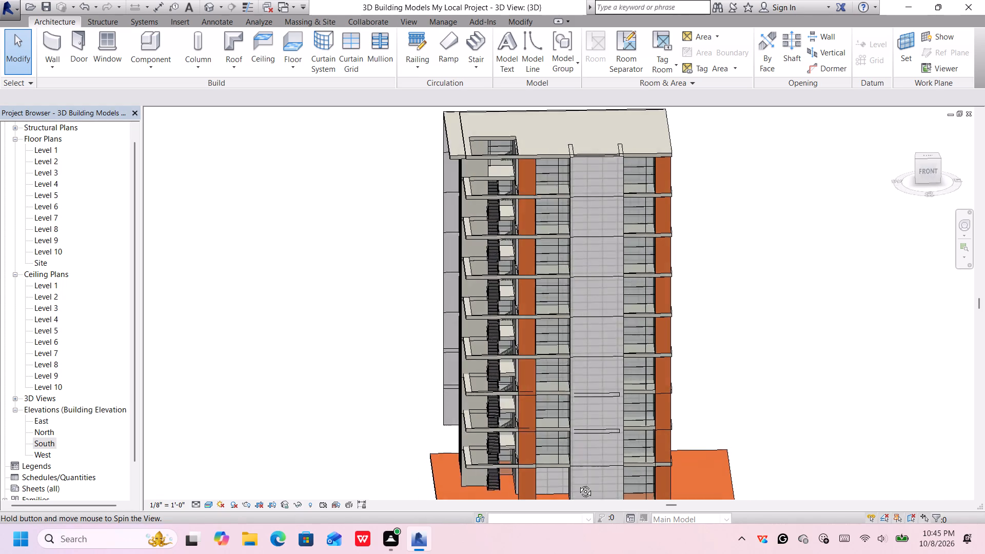
middle_drag(578, 484, 575, 485)
scroll(612, 460, down, 1)
scroll(613, 459, up, 2)
middle_drag(614, 451, 611, 432)
scroll(611, 433, up, 1)
scroll(612, 433, down, 3)
middle_drag(689, 391, 690, 392)
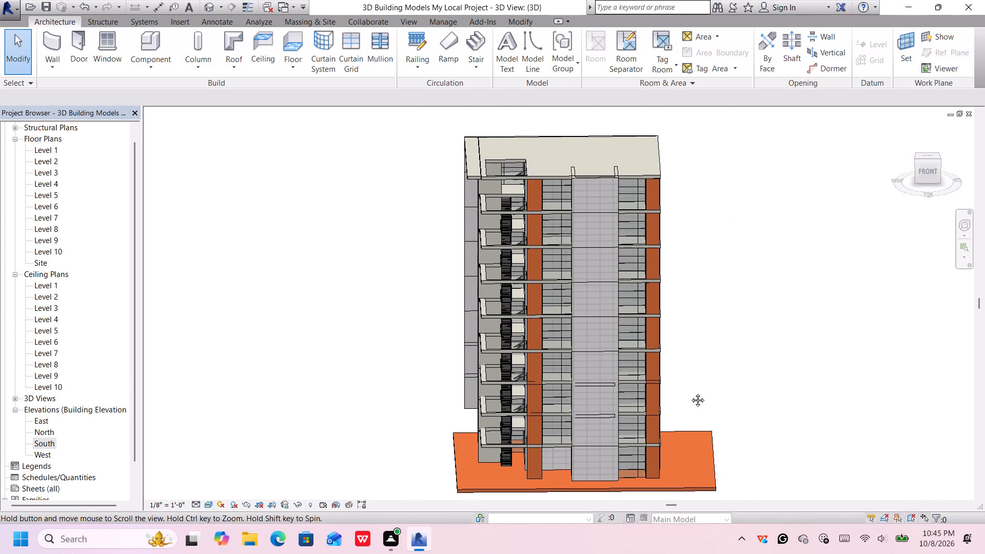
middle_drag(690, 392, 672, 423)
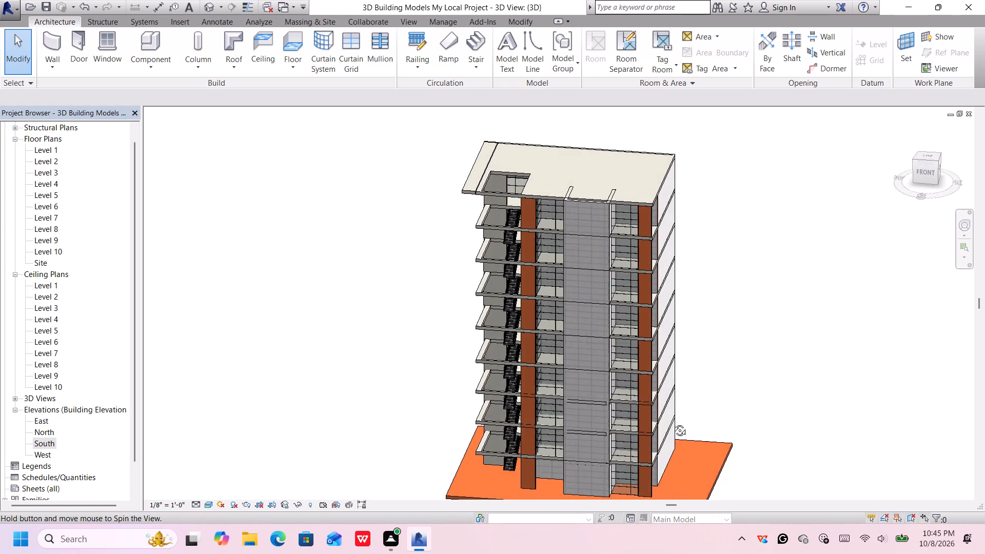
middle_drag(672, 423, 671, 424)
scroll(670, 405, up, 1)
scroll(671, 405, down, 1)
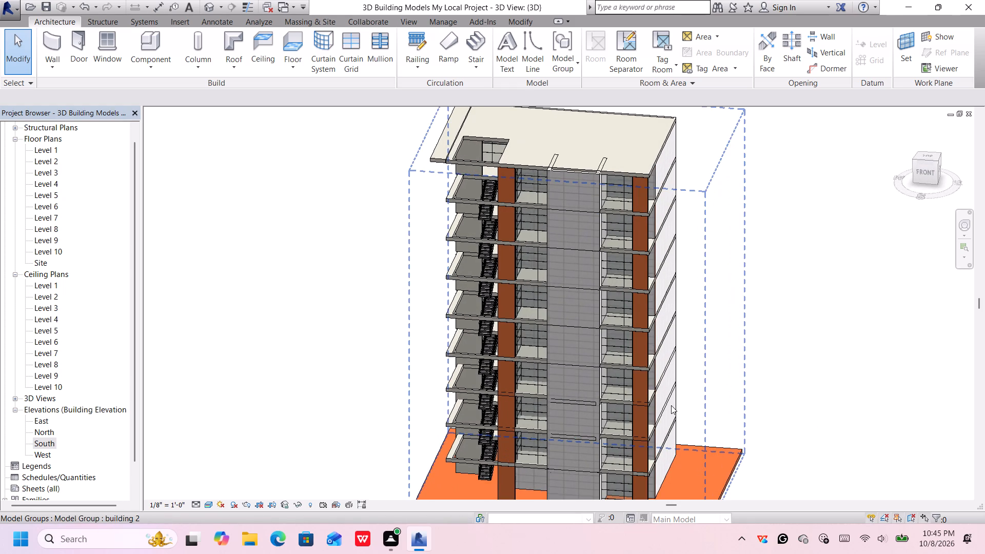
middle_drag(671, 406, 747, 414)
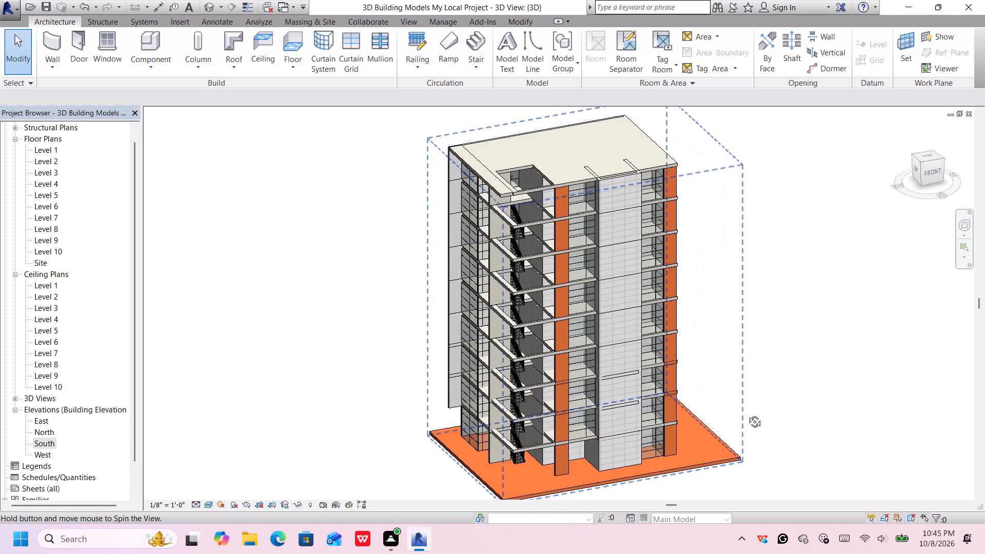
middle_drag(747, 414, 746, 415)
scroll(743, 404, down, 1)
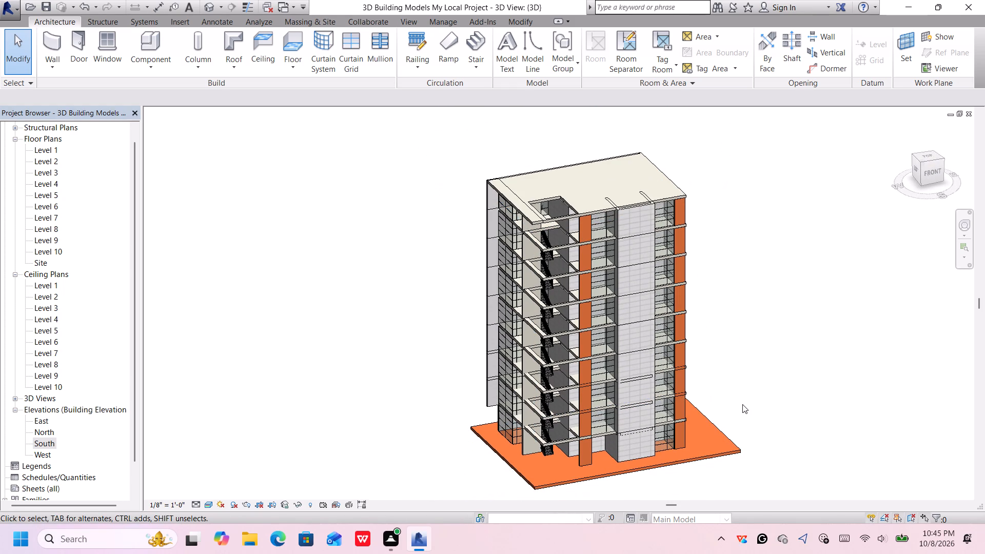
middle_drag(742, 404, 731, 389)
scroll(728, 389, up, 2)
middle_drag(723, 374, 741, 404)
scroll(741, 403, up, 1)
scroll(740, 395, down, 1)
scroll(740, 395, up, 1)
scroll(740, 395, down, 1)
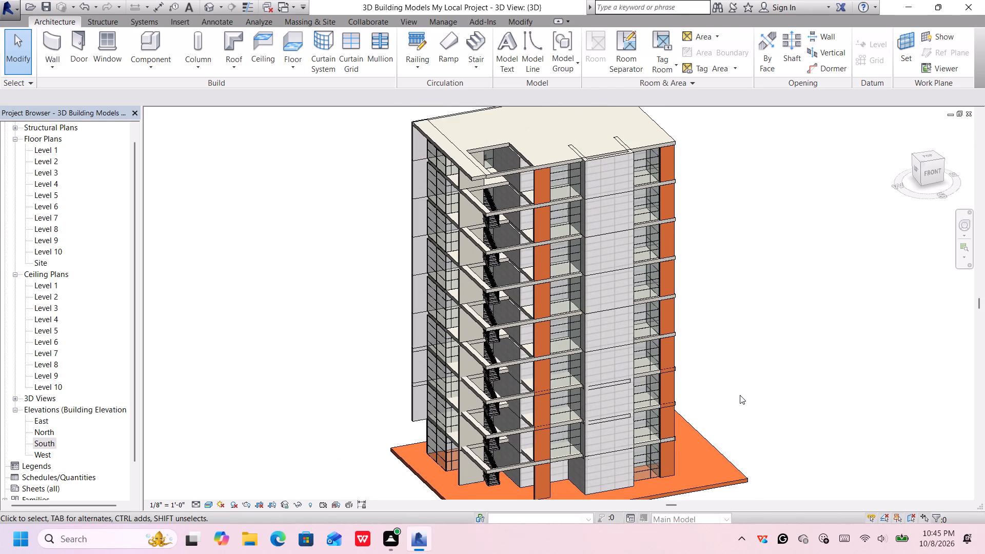
middle_click(740, 395)
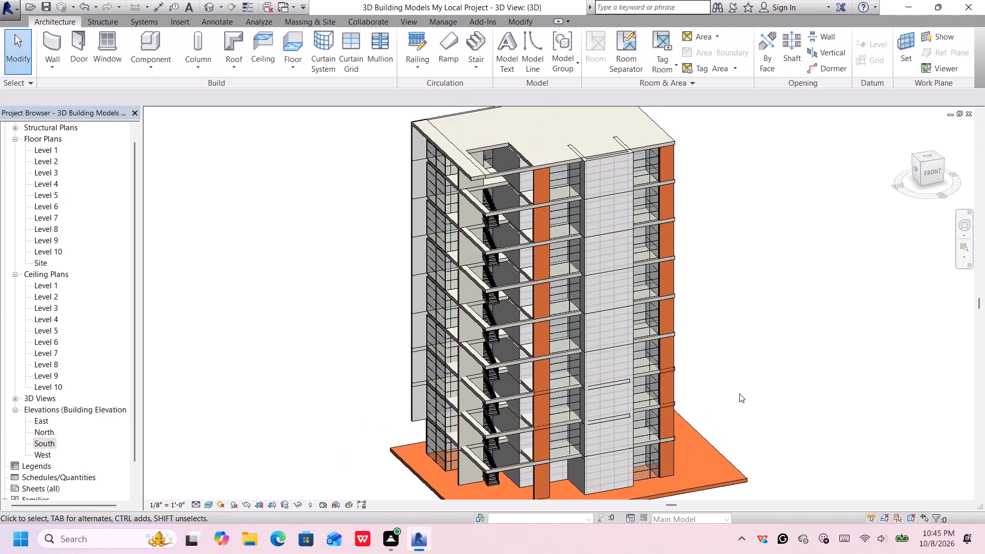
scroll(739, 393, up, 1)
scroll(739, 393, down, 3)
scroll(738, 393, up, 1)
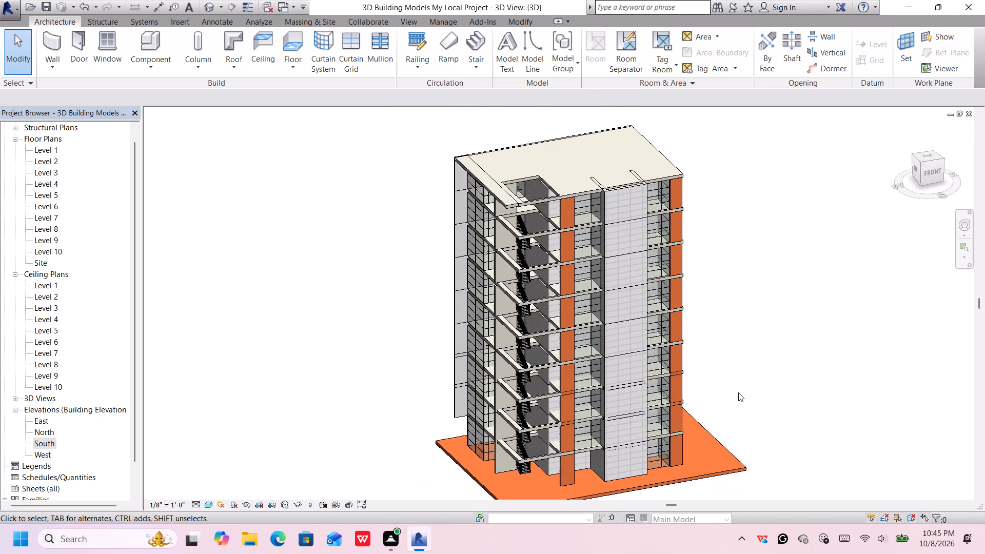
middle_drag(738, 392, 725, 363)
middle_drag(724, 369, 729, 381)
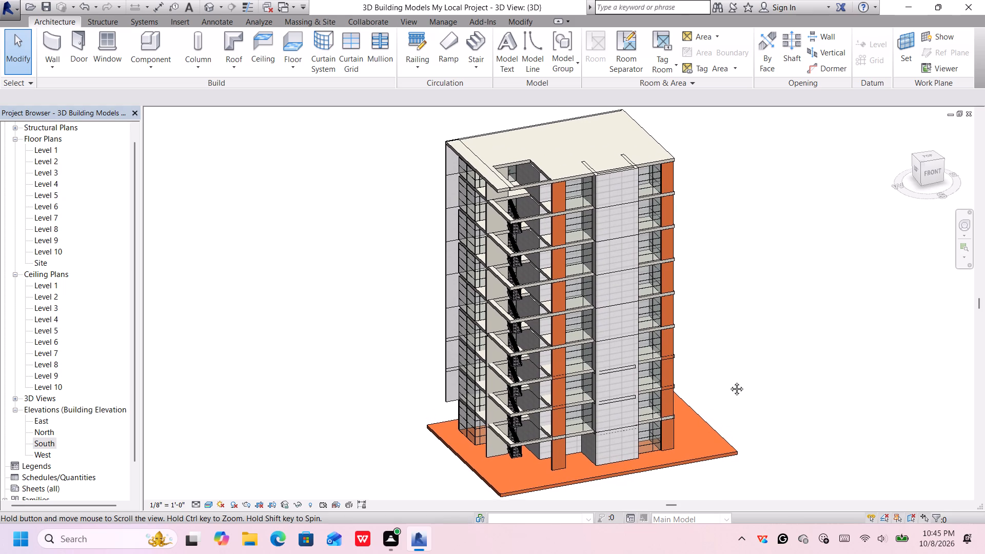
middle_drag(729, 381, 729, 378)
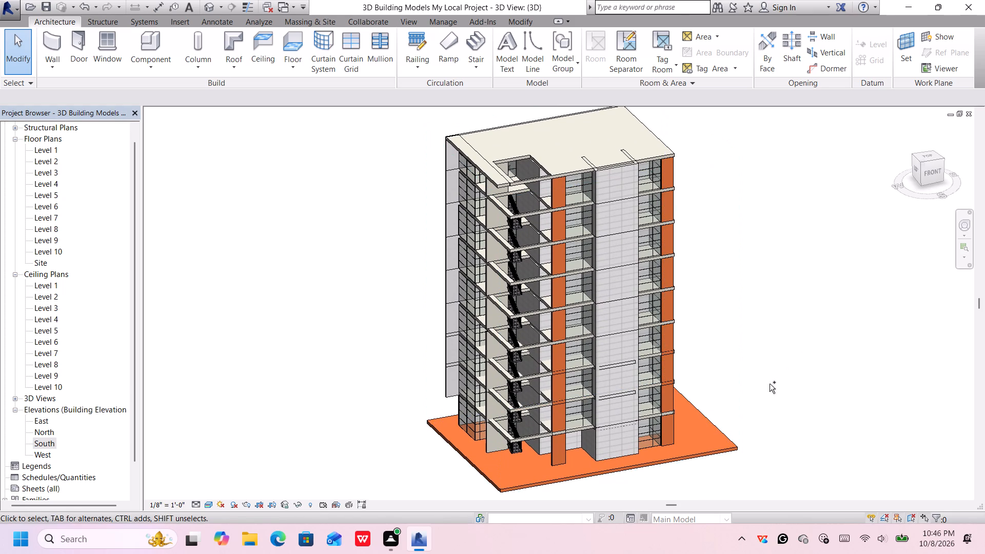
Print the 3D view with Microsoft Print to PDF, choosing the Desktop folder synbiosis solutions > civil dwg 2 > 3D Building Models My Local Project.
key(ctrl+p)
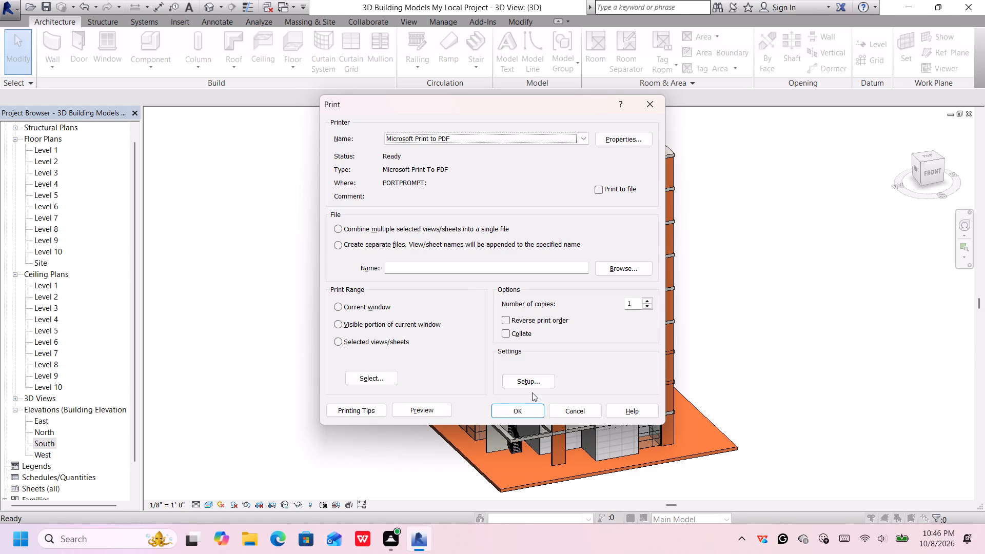
click(529, 411)
click(562, 296)
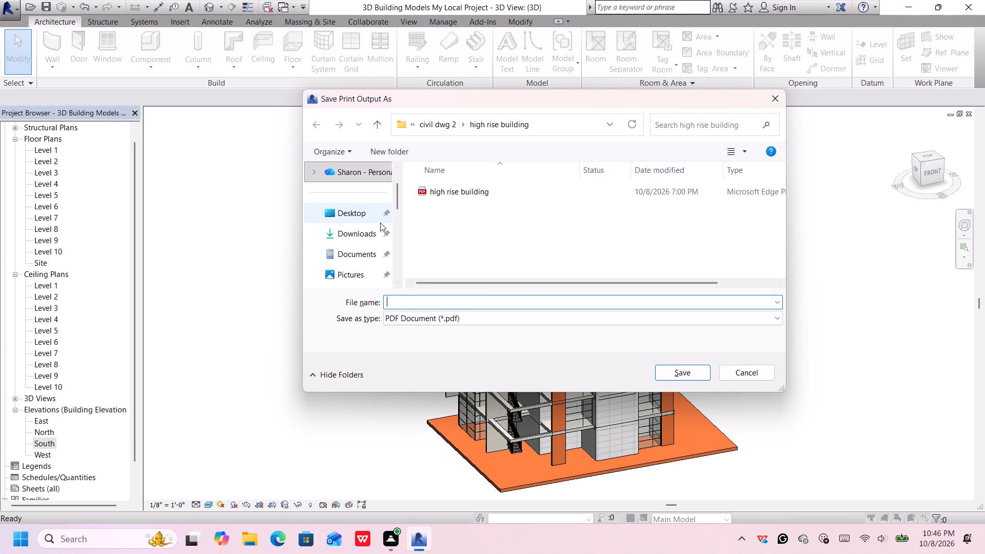
double_click(370, 216)
scroll(483, 249, up, 1)
scroll(483, 249, down, 2)
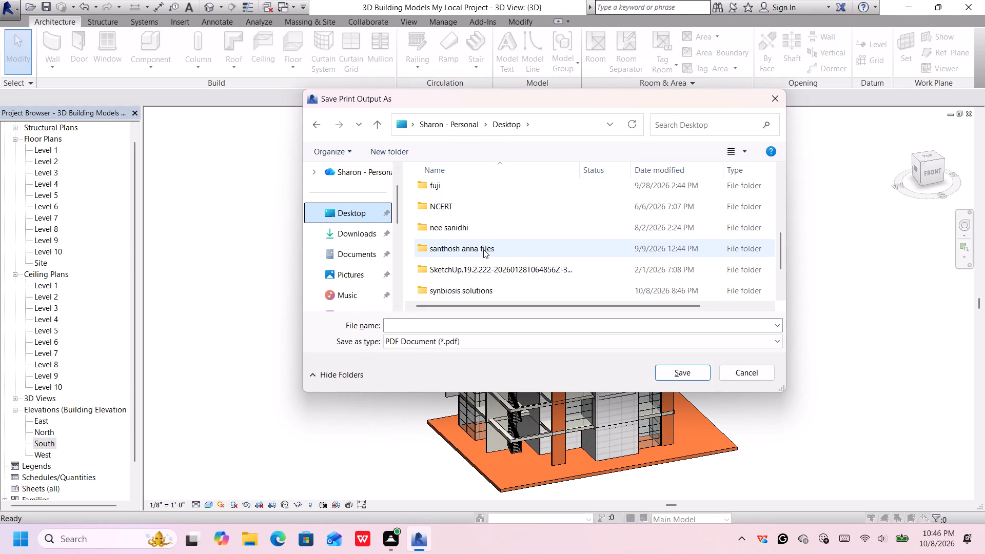
scroll(483, 249, down, 6)
scroll(493, 258, up, 2)
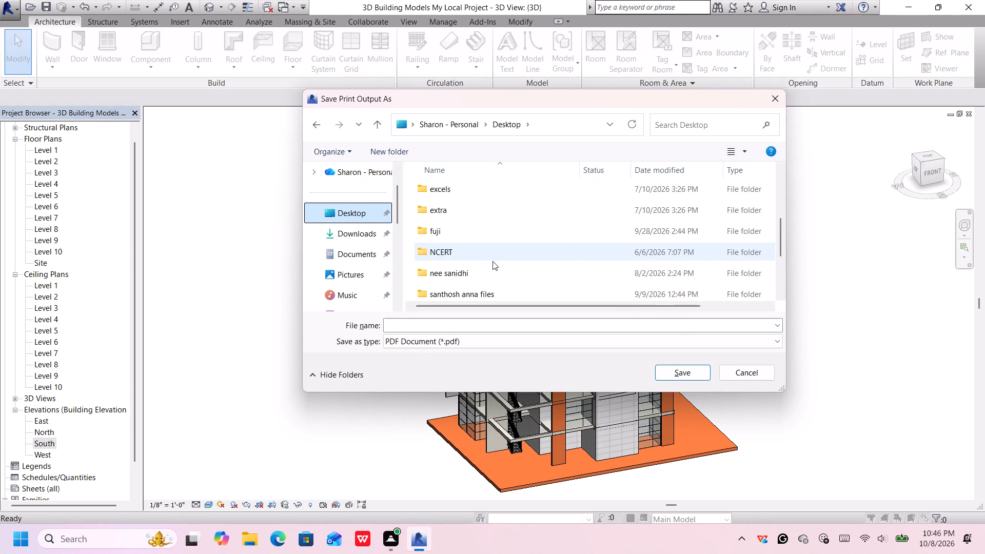
scroll(491, 266, down, 1)
double_click(492, 282)
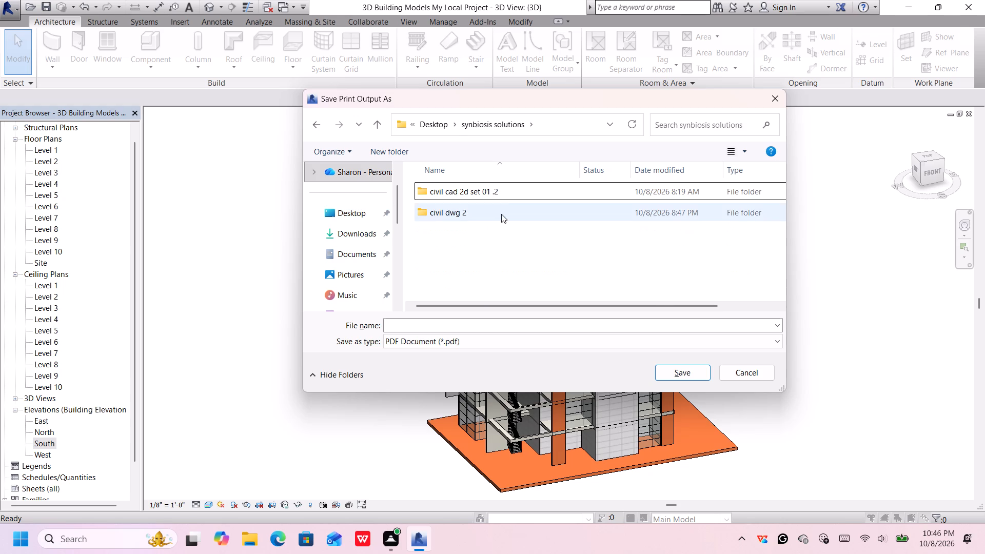
click(509, 208)
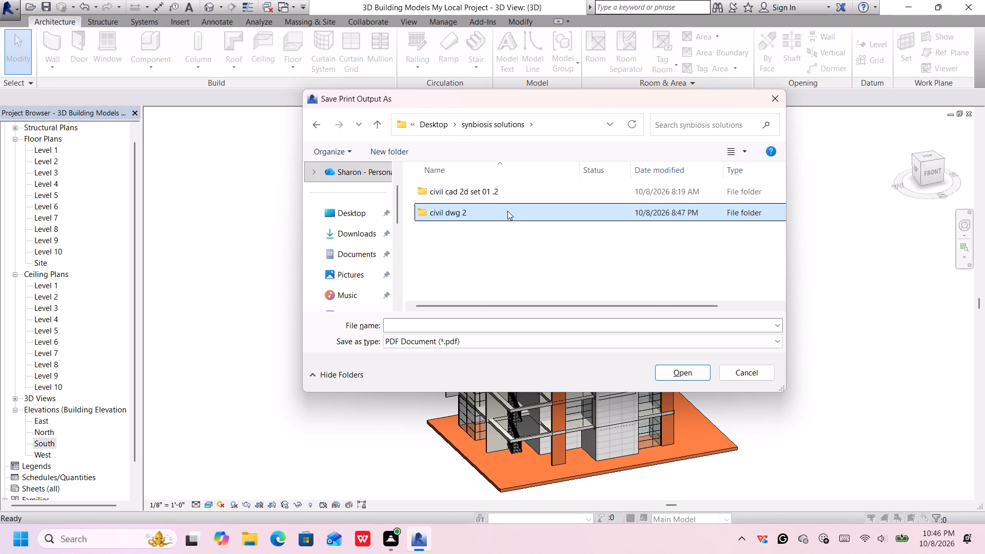
double_click(506, 212)
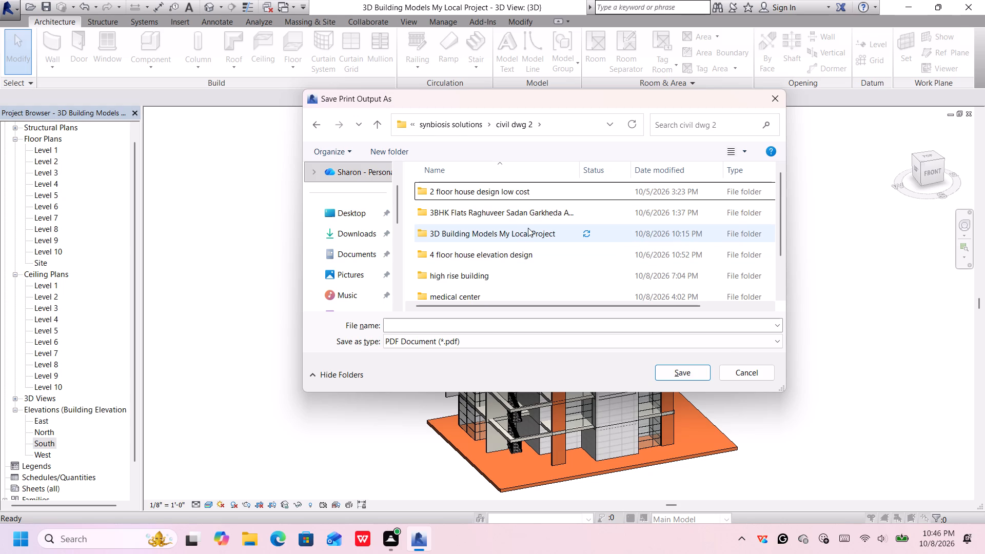
double_click(529, 228)
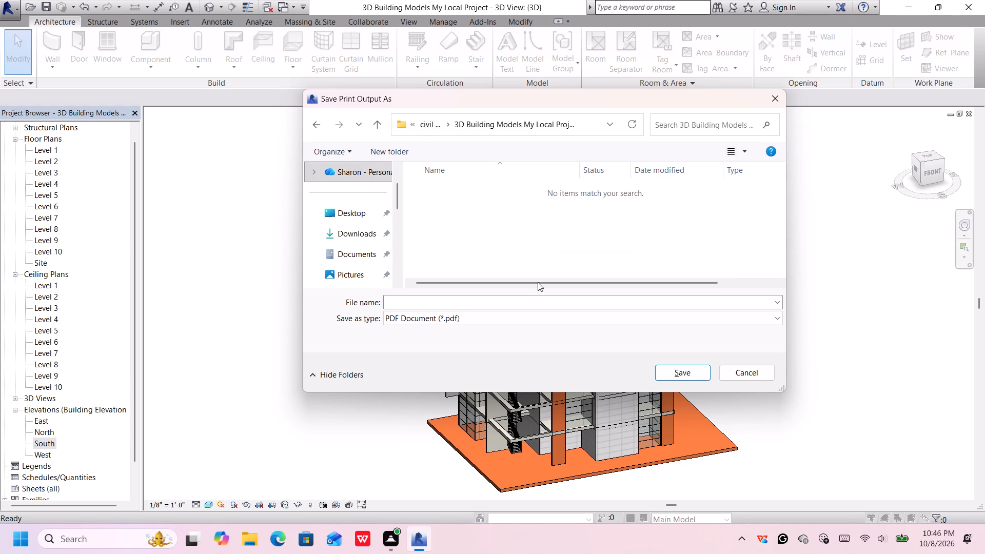
Save the print output as a PDF document named "3d building model".
click(535, 313)
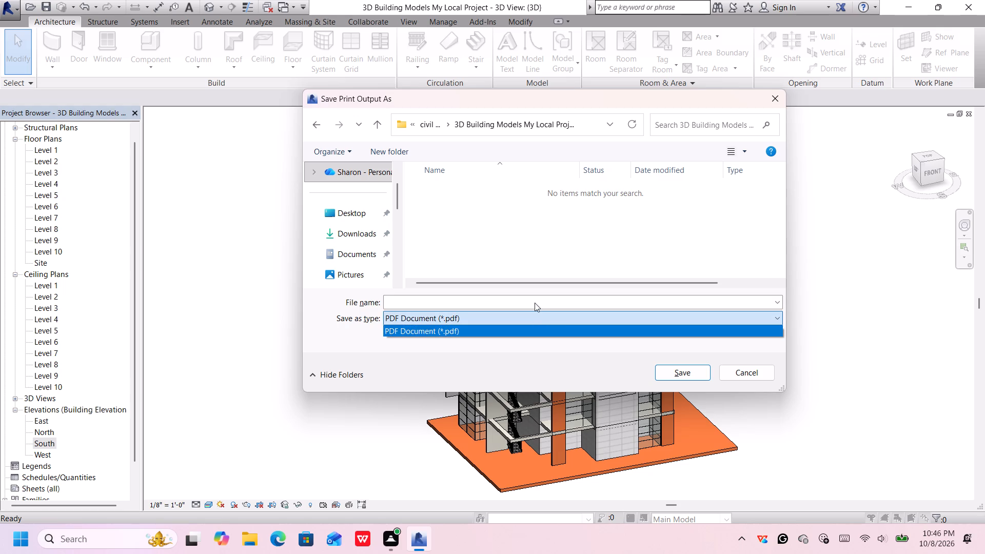
click(535, 303)
click(521, 303)
text(3d)
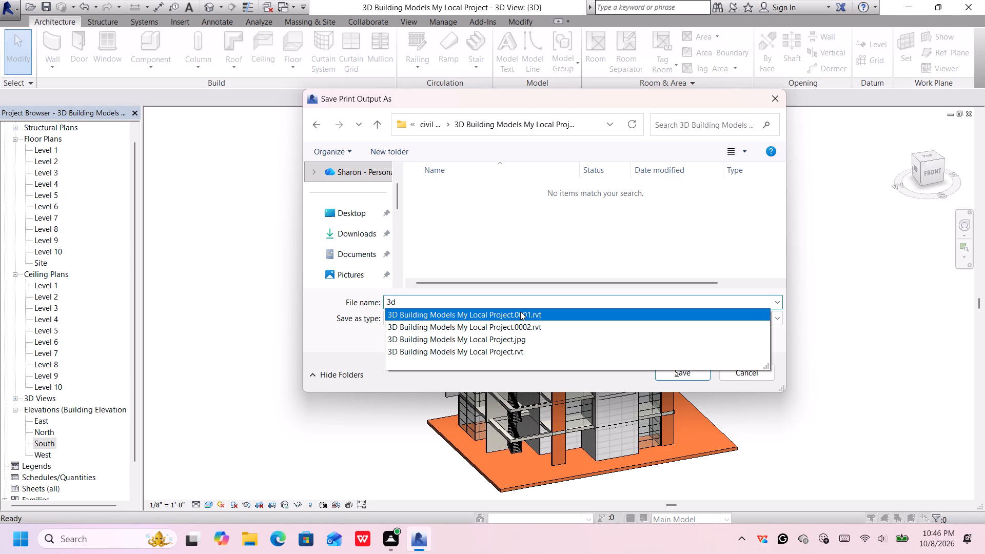
key(space)
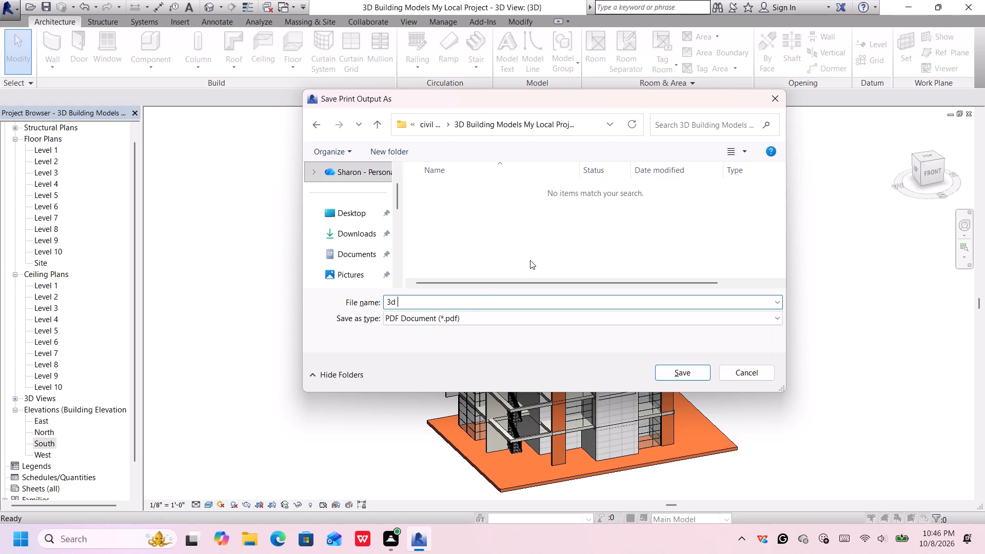
text(building)
key(space)
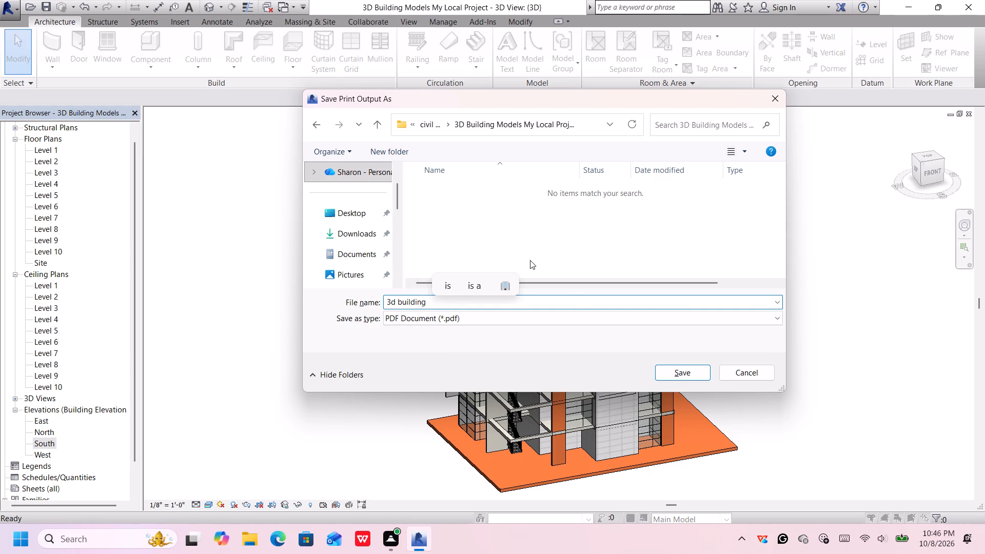
text(model)
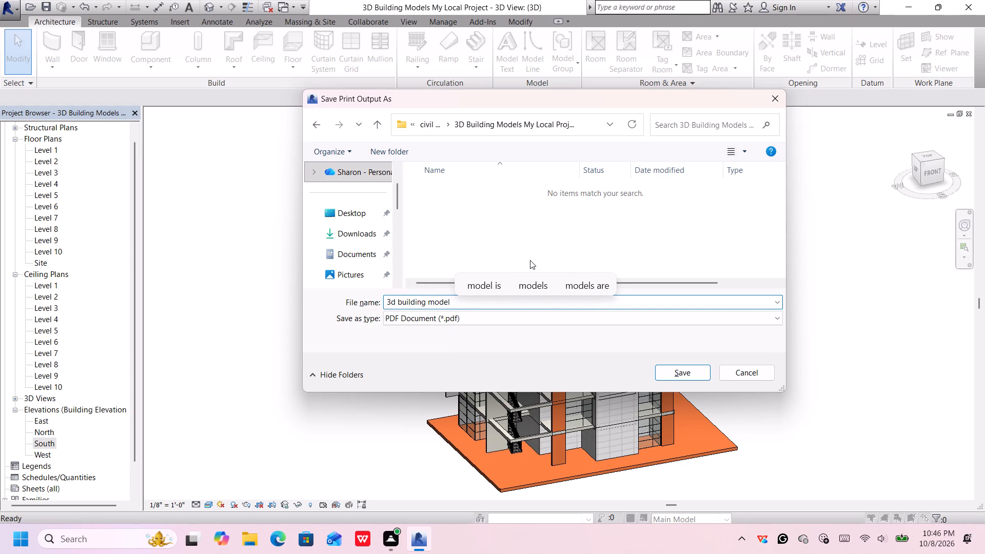
key(Return)
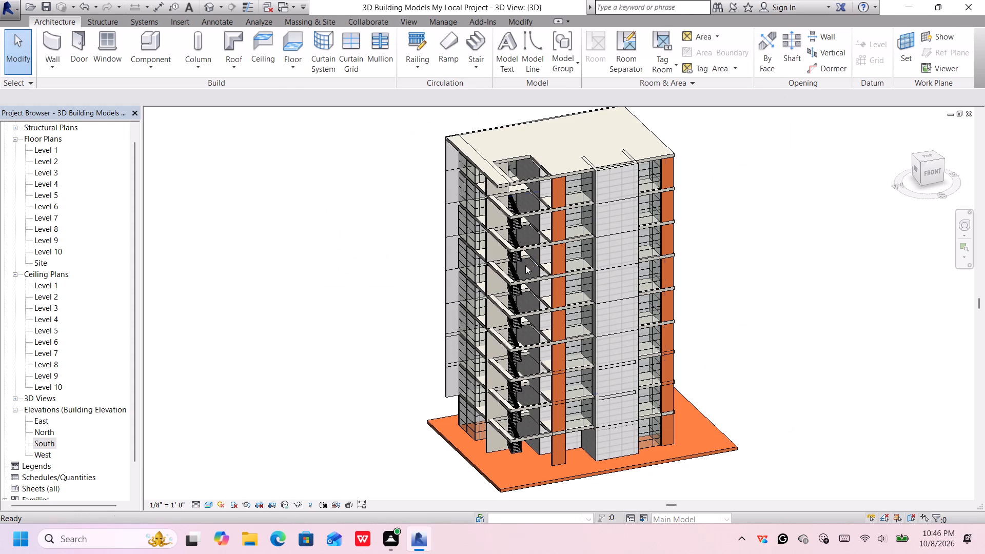